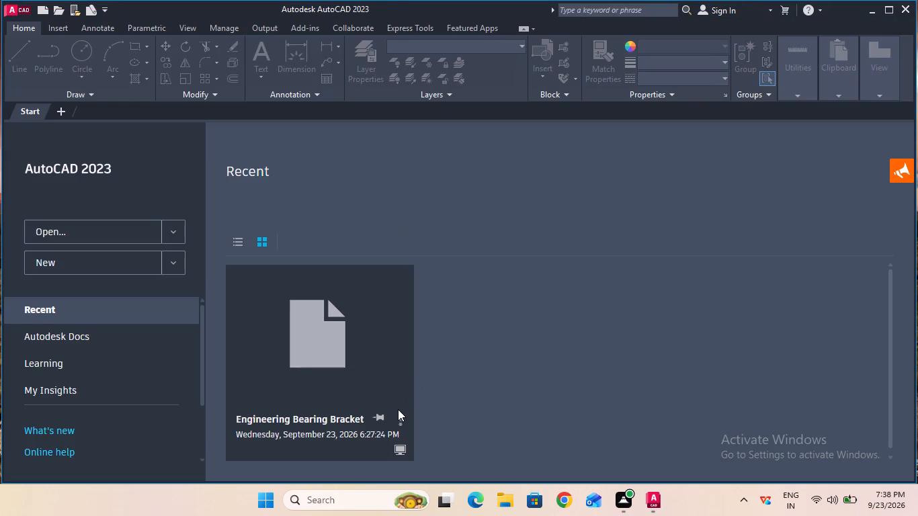
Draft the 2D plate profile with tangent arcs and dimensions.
Remove the Engineering Bearing Bracket drawing from the list of recent documents.
left_click(399, 413)
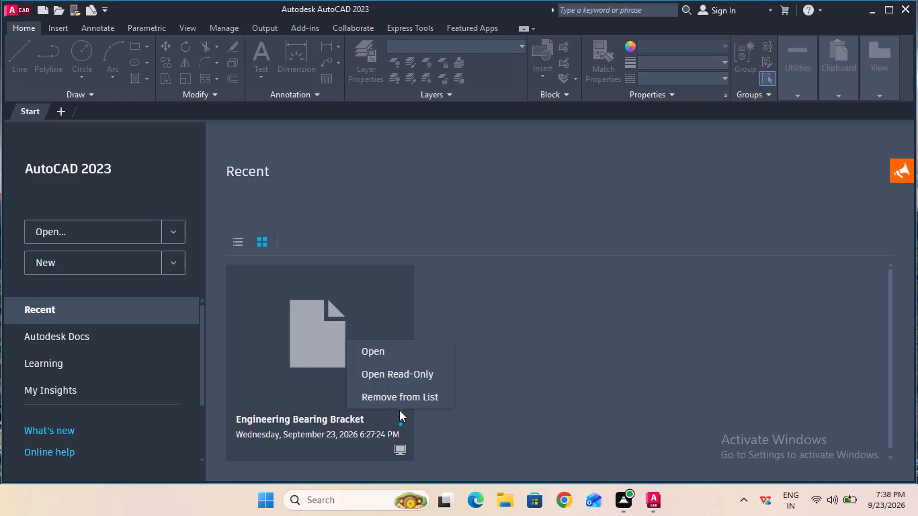
left_click(405, 396)
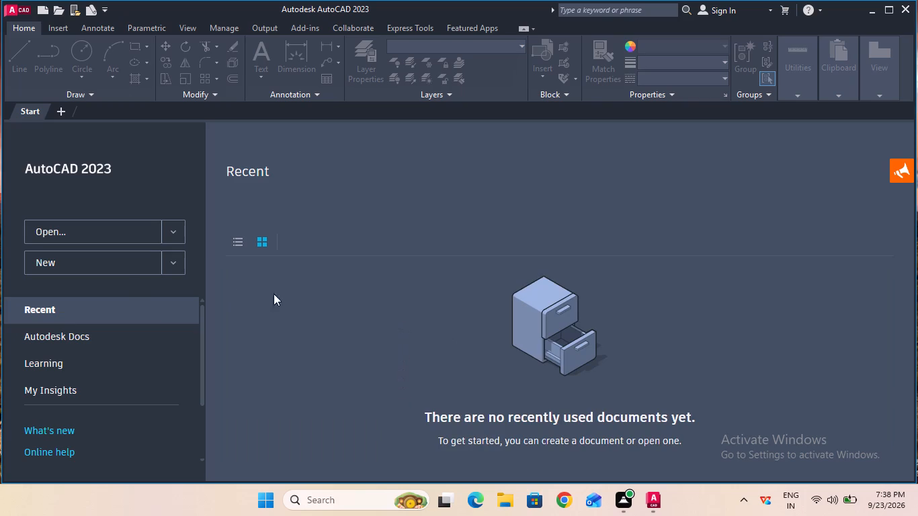
Create a new blank drawing.
left_click(128, 266)
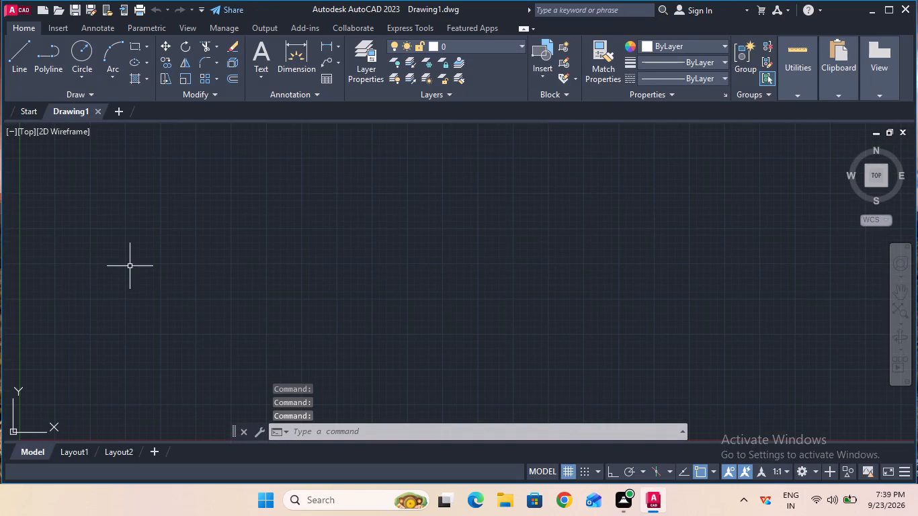
Turn on log file recording for the new drawing with the LOGFILEON command.
double_click(378, 426)
type("log")
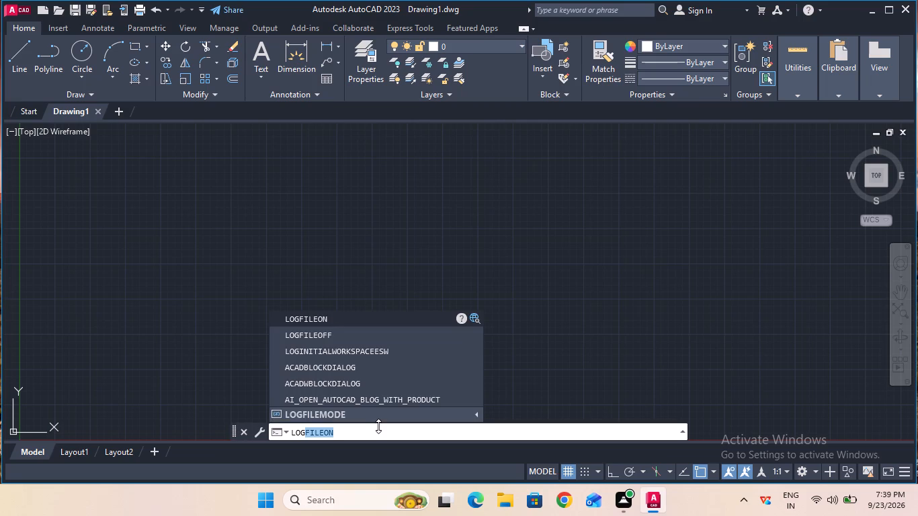
left_click(376, 320)
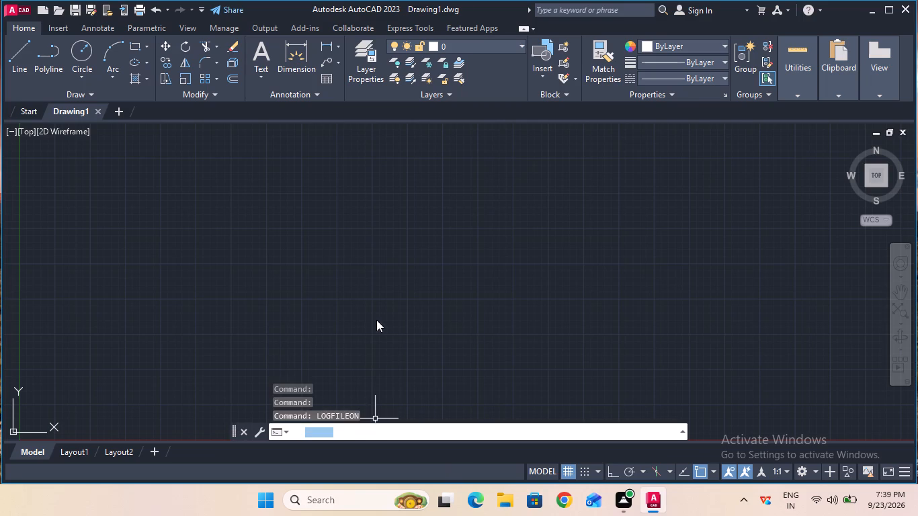
Configure the drawing units with a length precision of 0 and an insertion scale in millimeters.
left_click(368, 424)
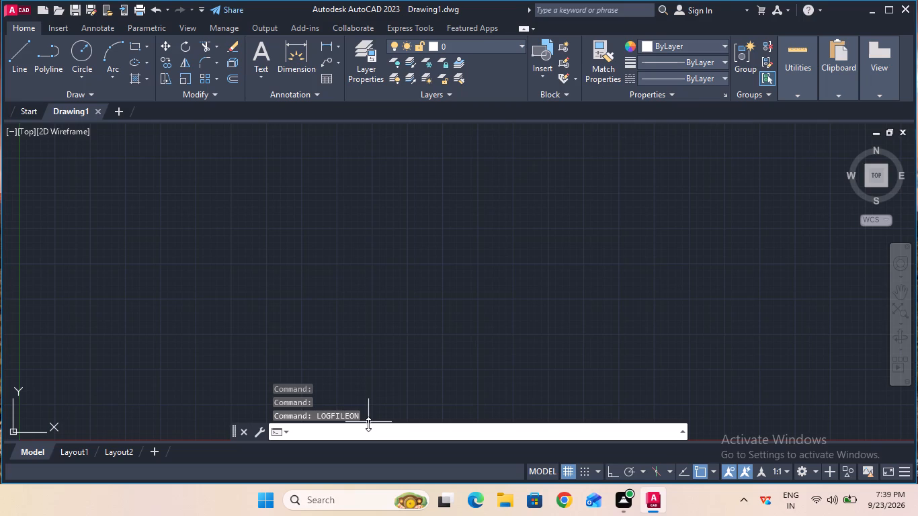
type("unit")
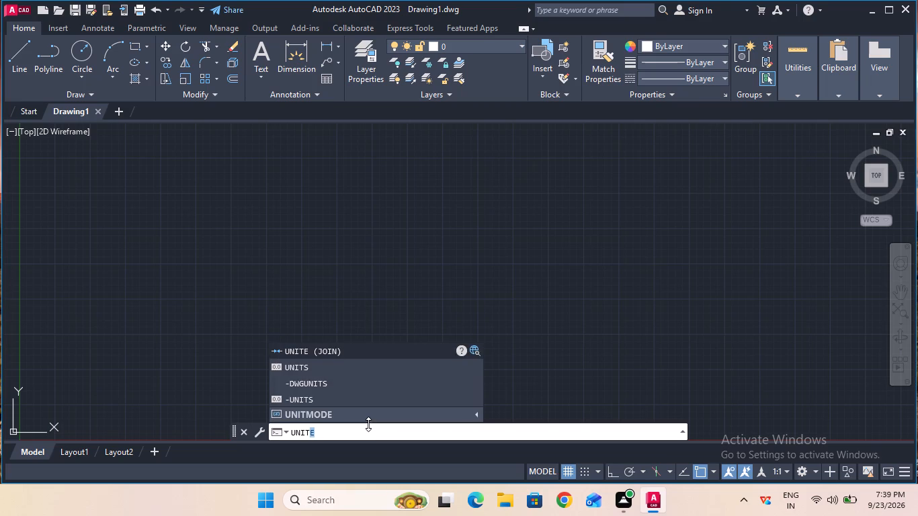
left_click(345, 369)
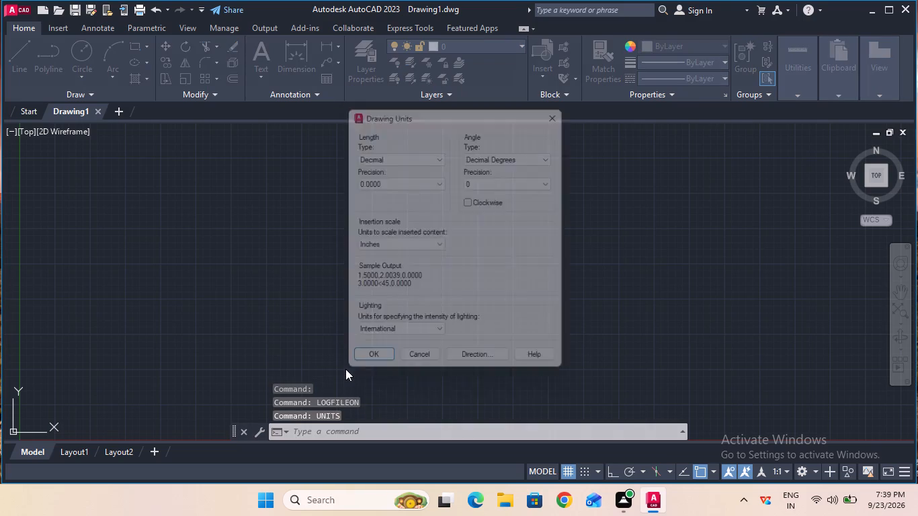
left_click(422, 179)
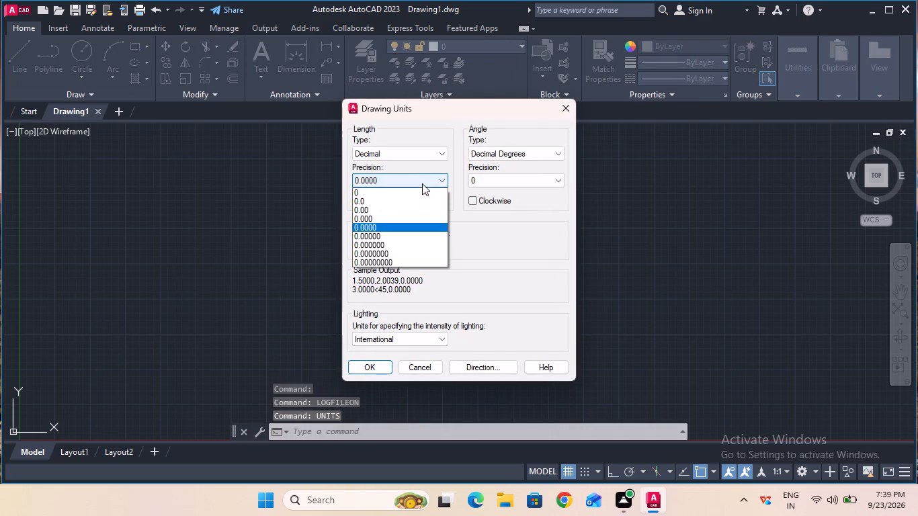
left_click(422, 193)
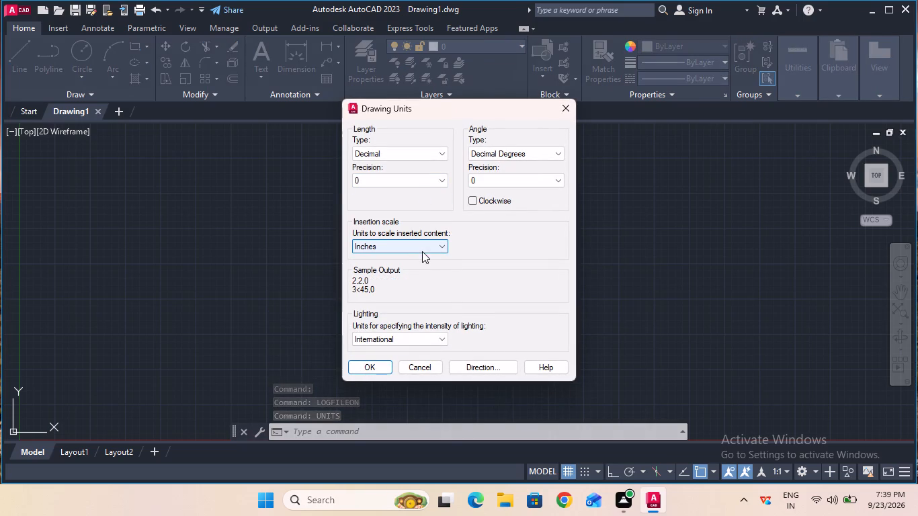
left_click(422, 249)
left_click(414, 304)
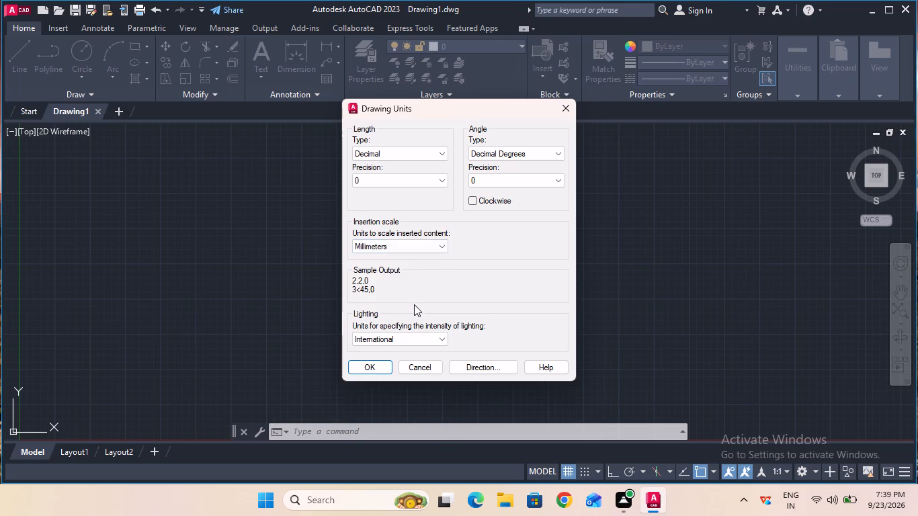
left_click(386, 361)
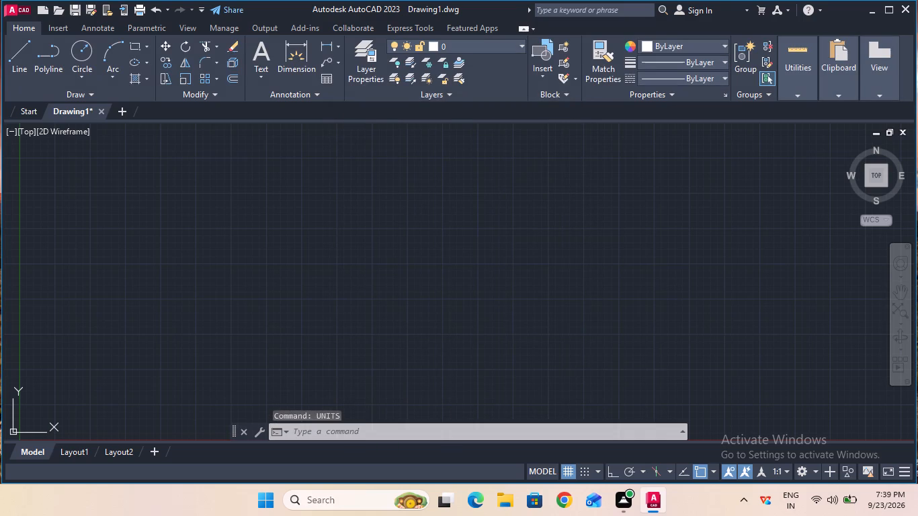
Modify the Standard dimension style to use a text height of 6 and ISO standard text alignment.
left_click(335, 435)
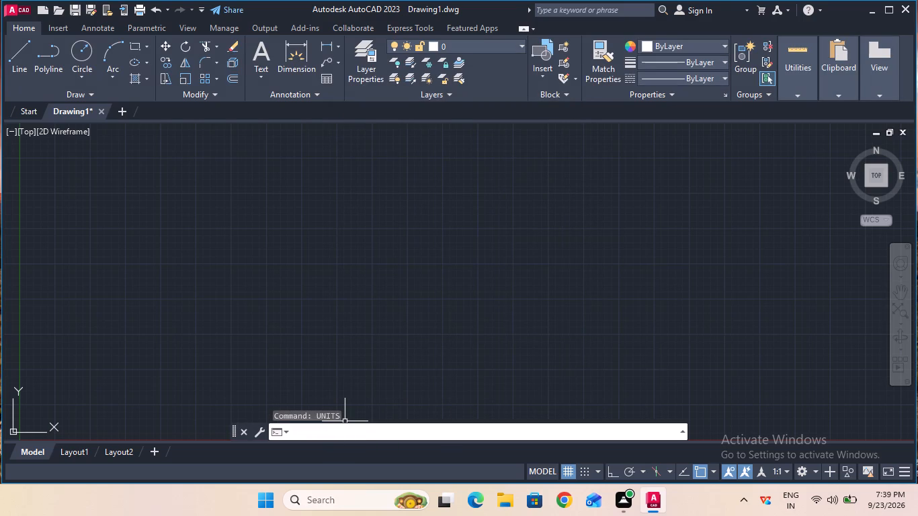
key("d")
key("Return")
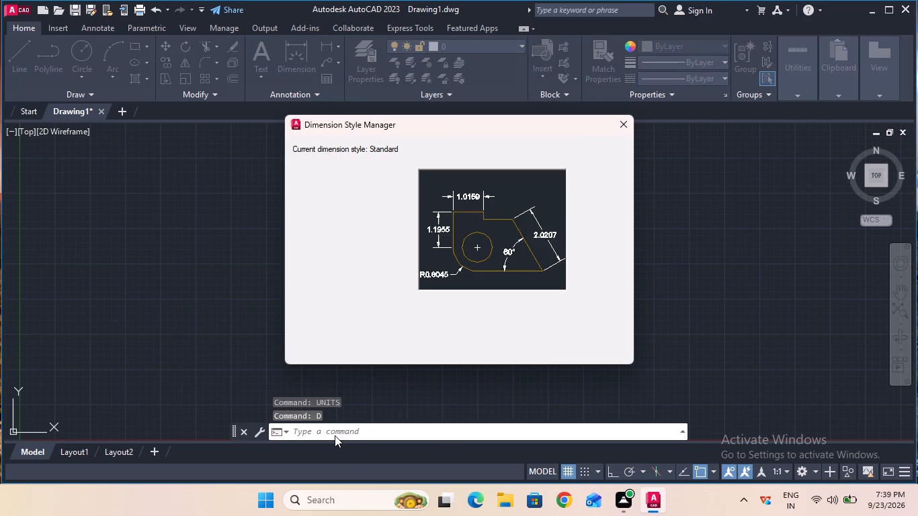
left_click(590, 218)
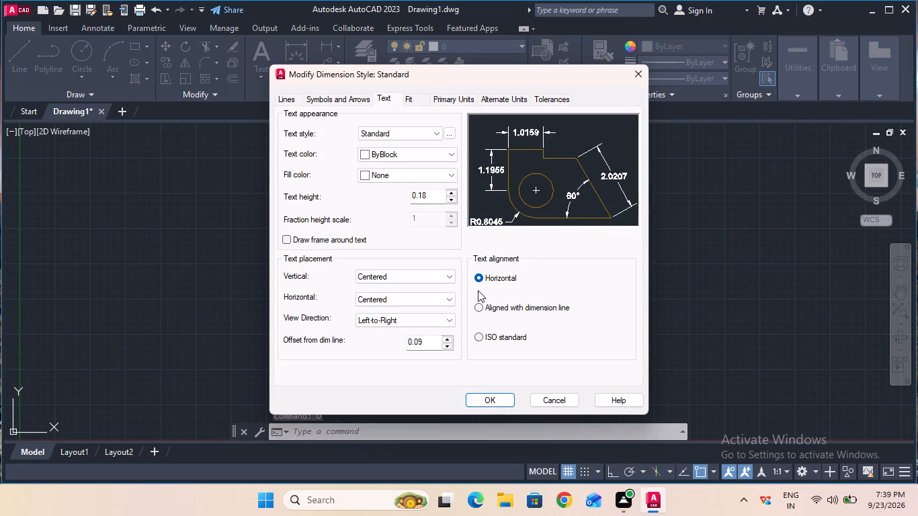
left_click(429, 193)
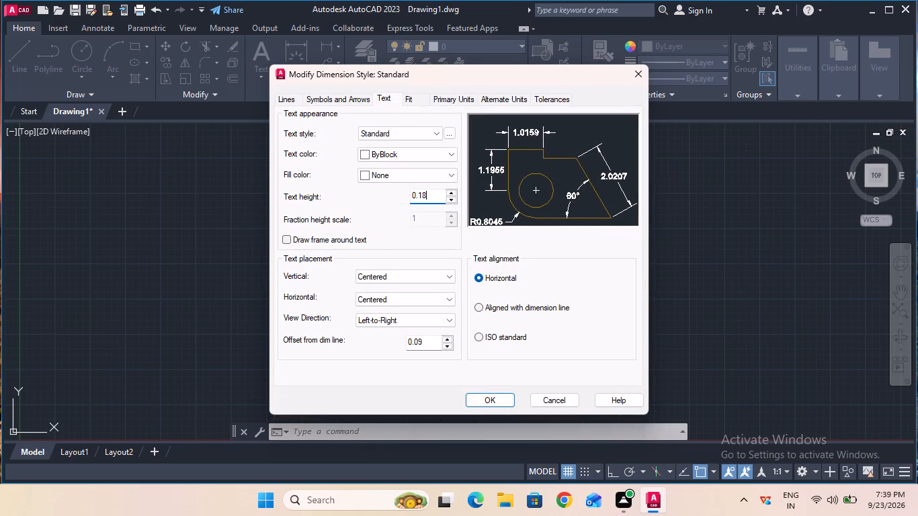
key("BackSpace")
key("BackSpace")
key("BackSpace")
key("BackSpace")
key("BackSpace")
key("BackSpace")
key("BackSpace")
key("BackSpace")
key("6")
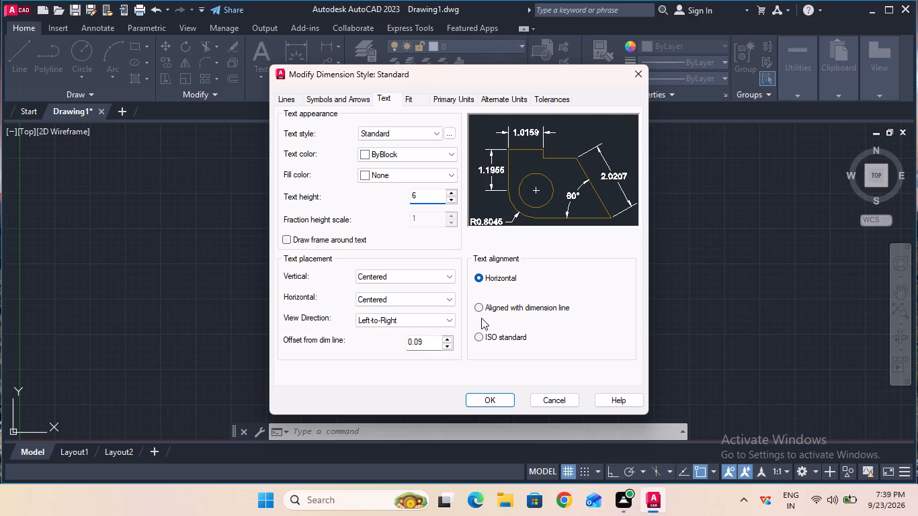
left_click(478, 334)
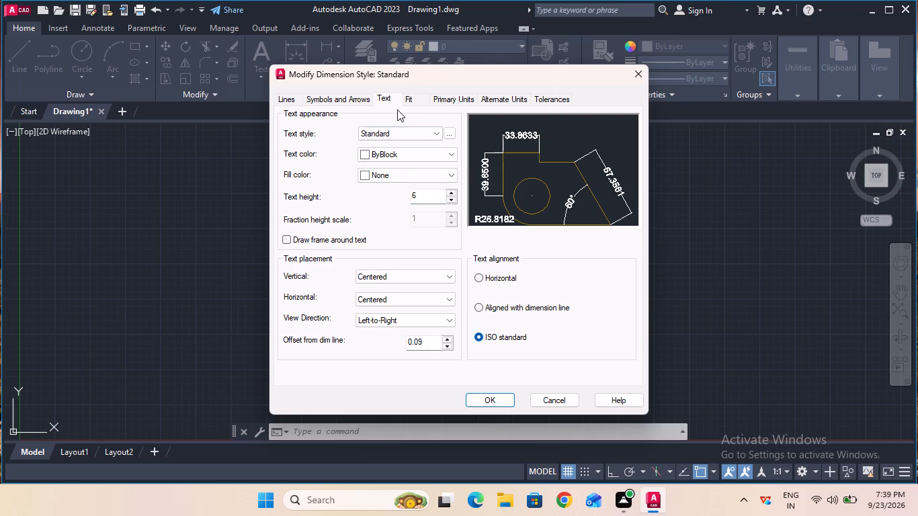
Set the Standard dimension style's linear precision to 0, and make the style current.
left_click(439, 97)
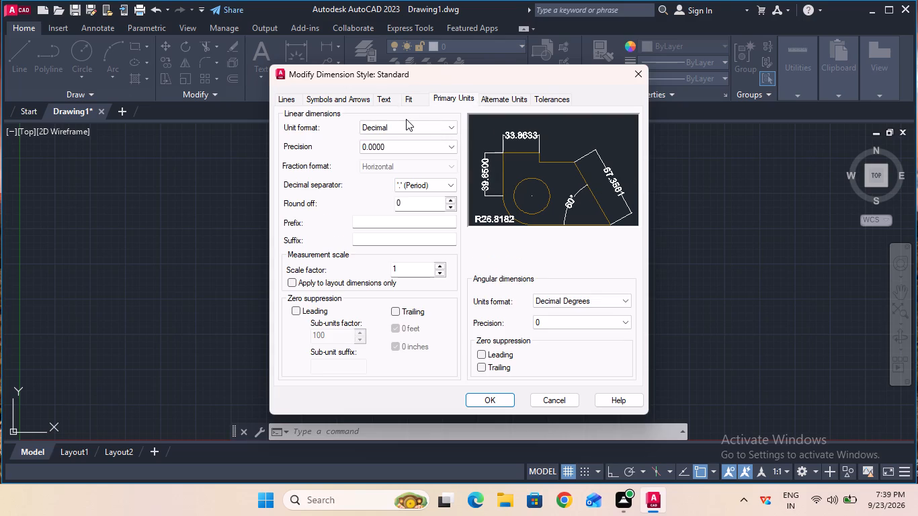
left_click(415, 147)
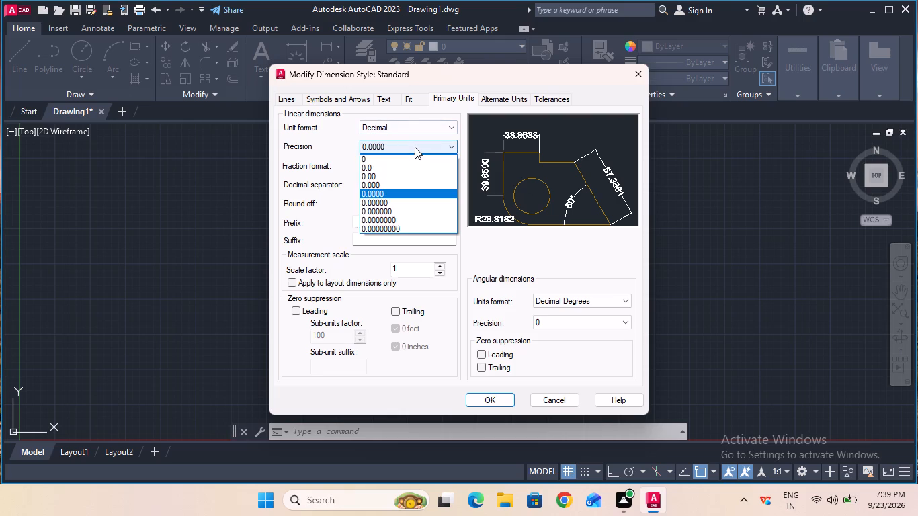
left_click(415, 158)
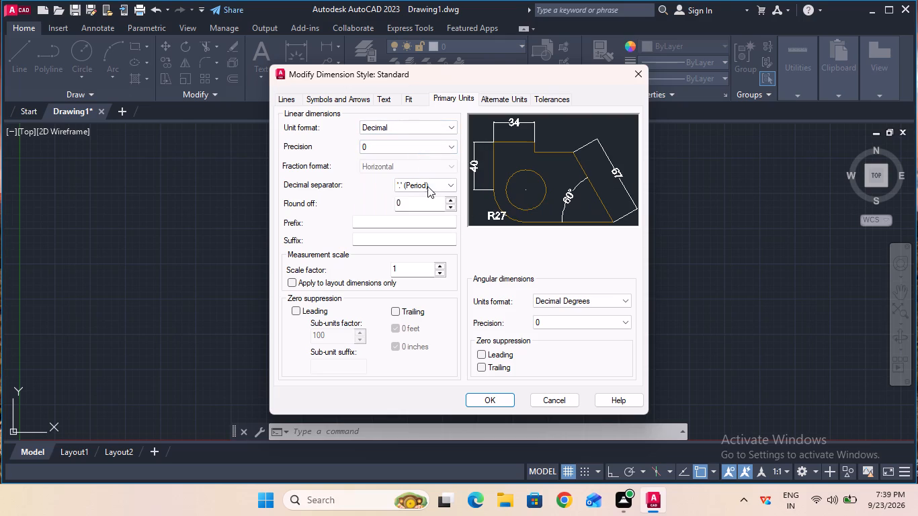
left_click(491, 396)
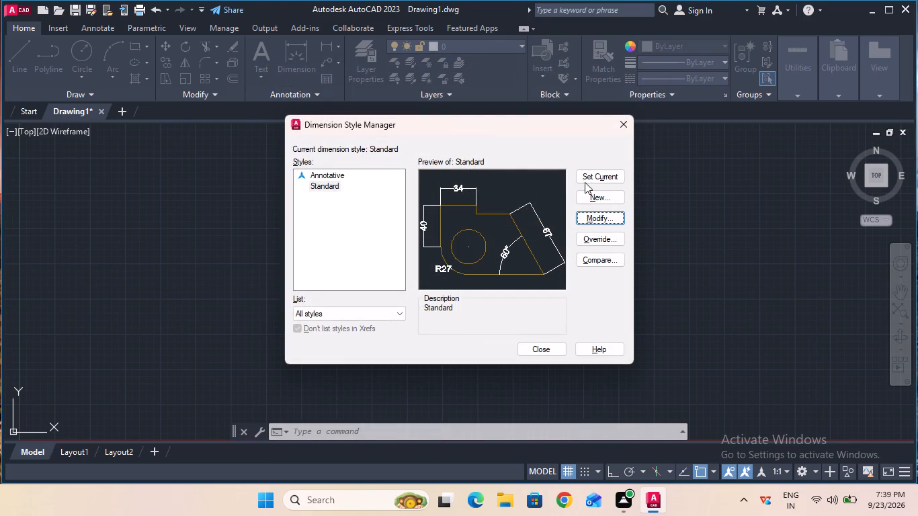
left_click(590, 177)
left_click(551, 351)
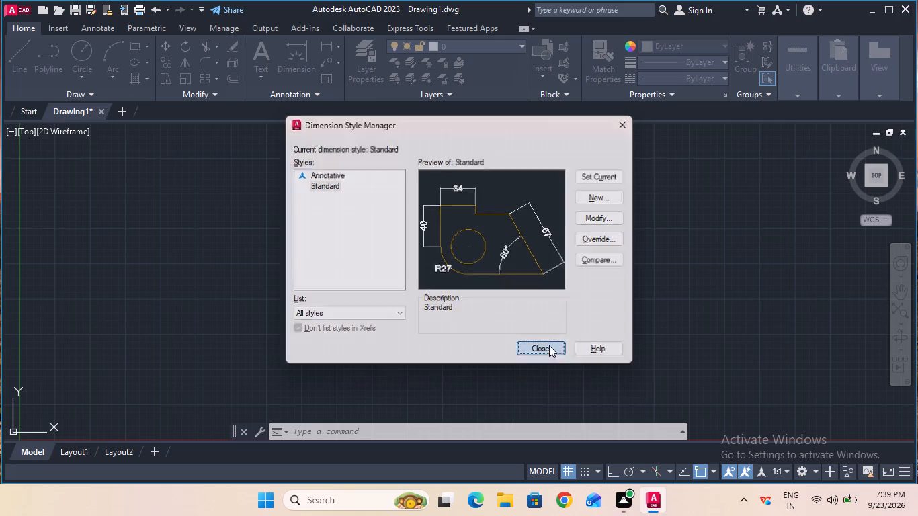
Set the model space limits from 0,0 to 100,100 and zoom to the whole drawing area.
left_click(446, 424)
type("lim")
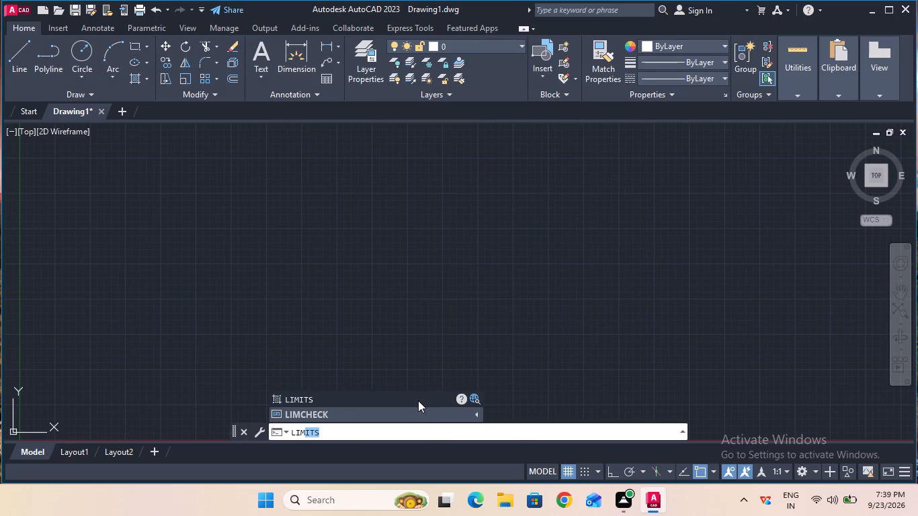
left_click(418, 398)
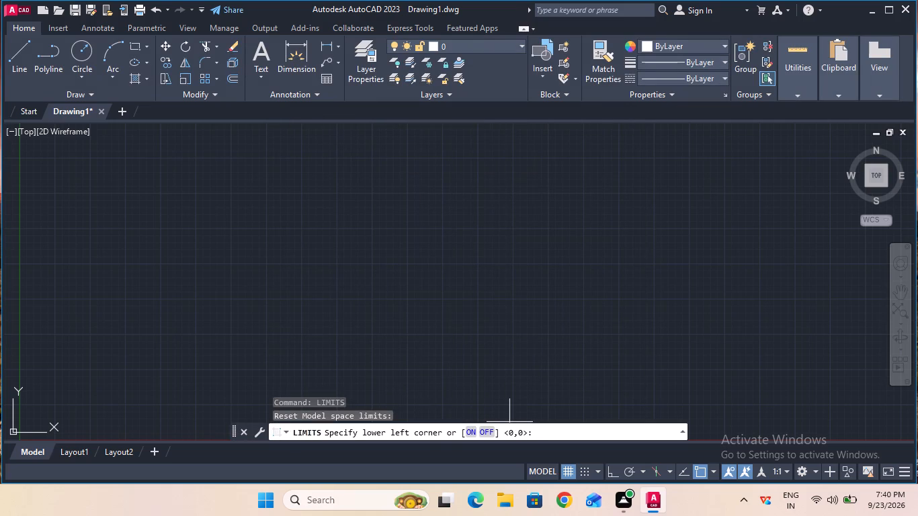
left_click(544, 430)
type("0,0")
key("Return")
type("100,100")
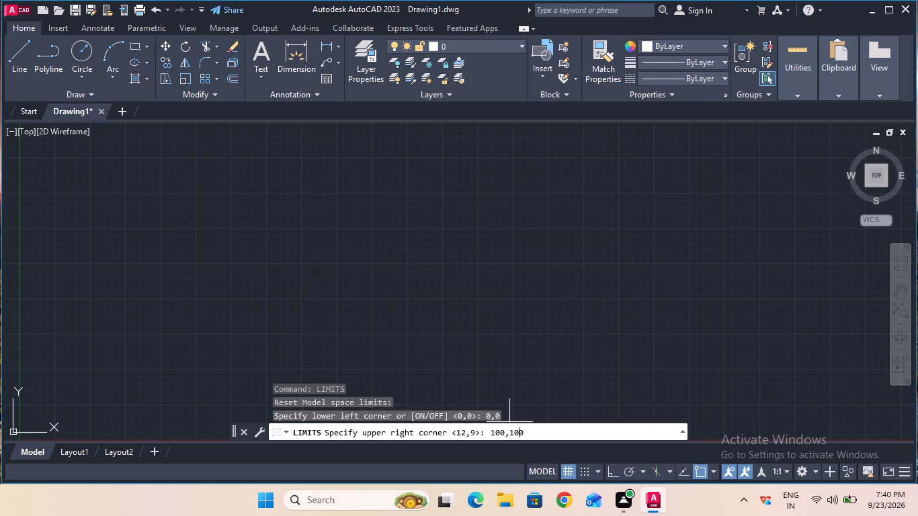
key("Return")
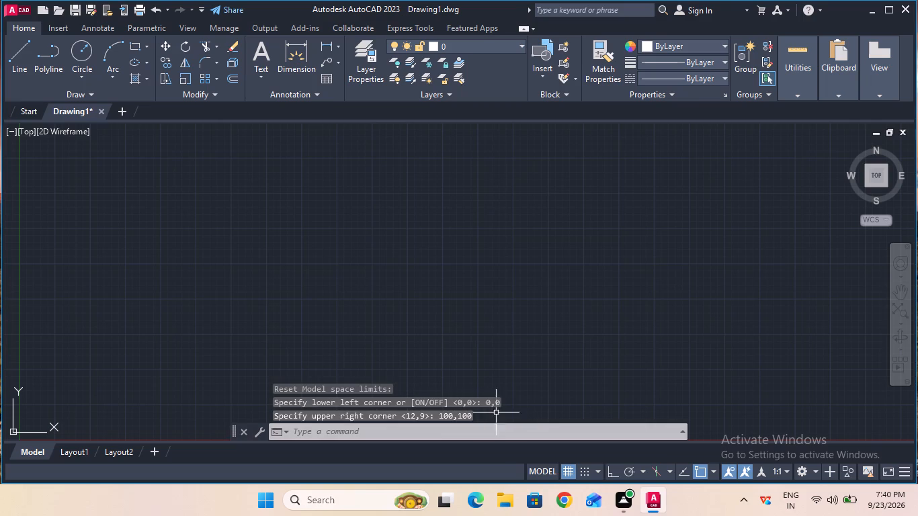
key("z")
key("Return")
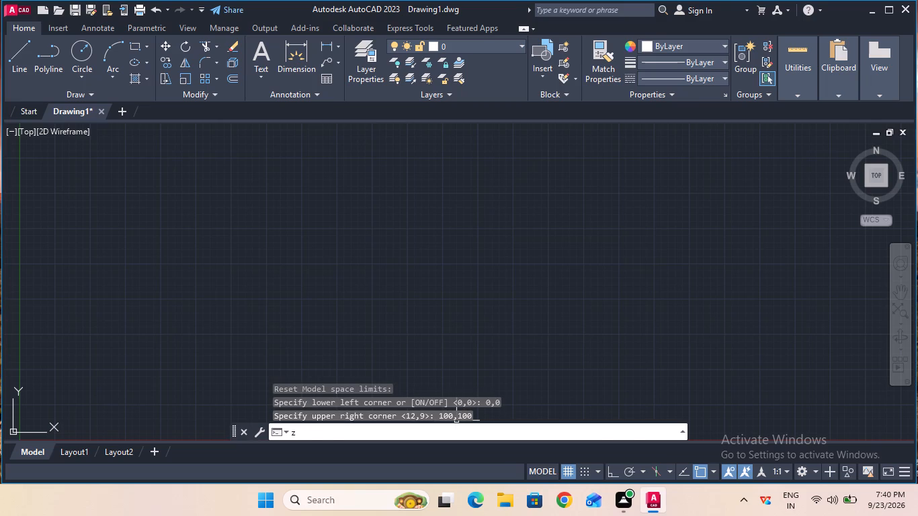
key("a")
key("Return")
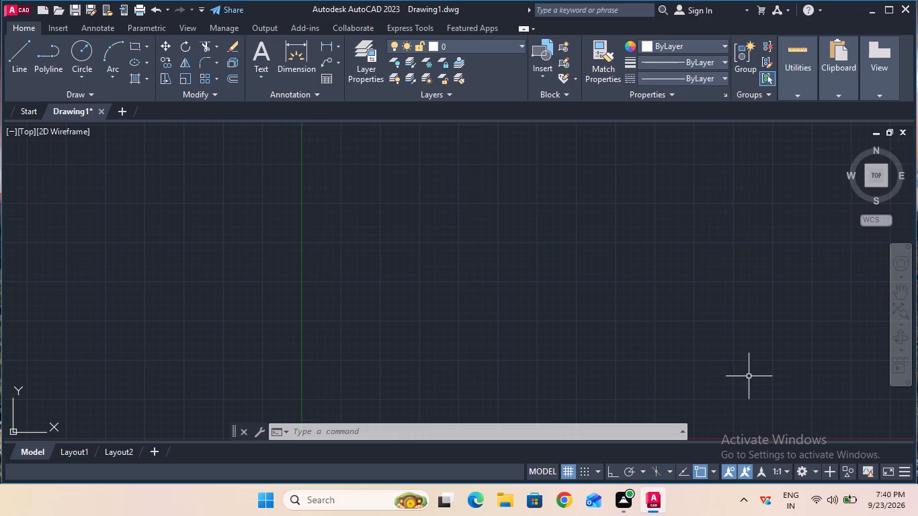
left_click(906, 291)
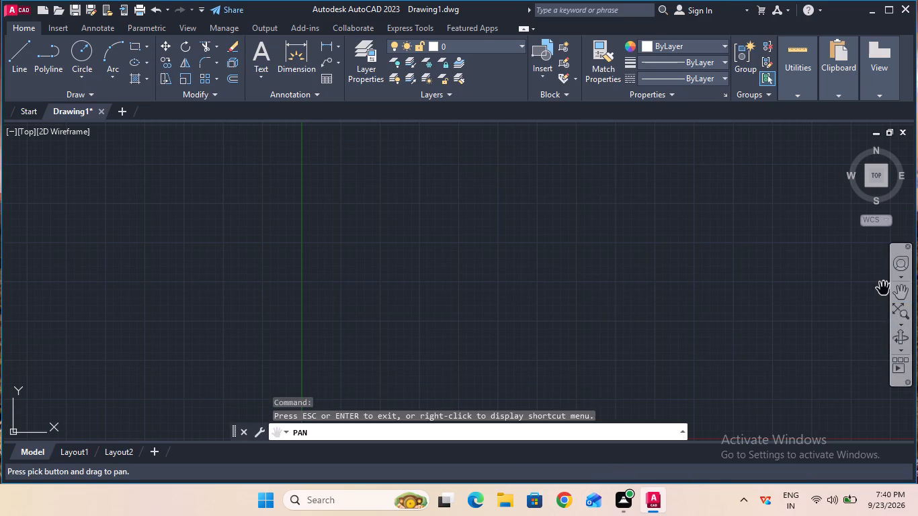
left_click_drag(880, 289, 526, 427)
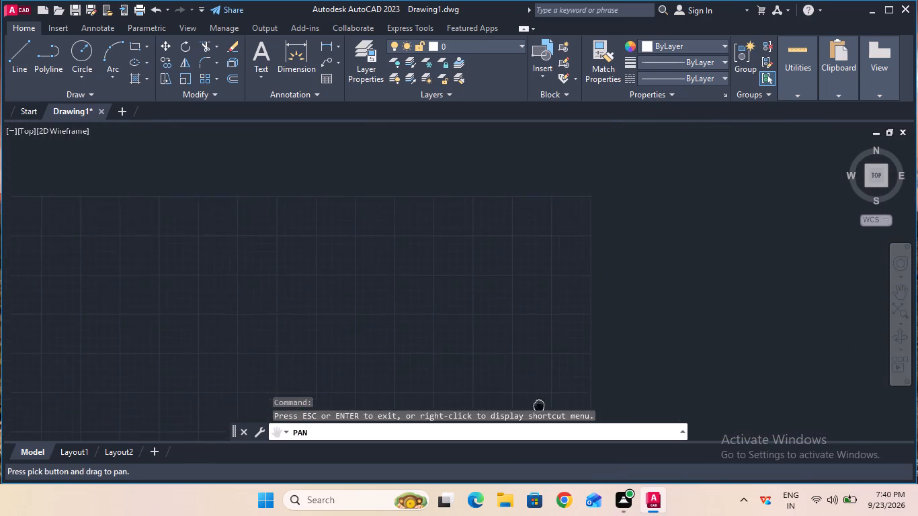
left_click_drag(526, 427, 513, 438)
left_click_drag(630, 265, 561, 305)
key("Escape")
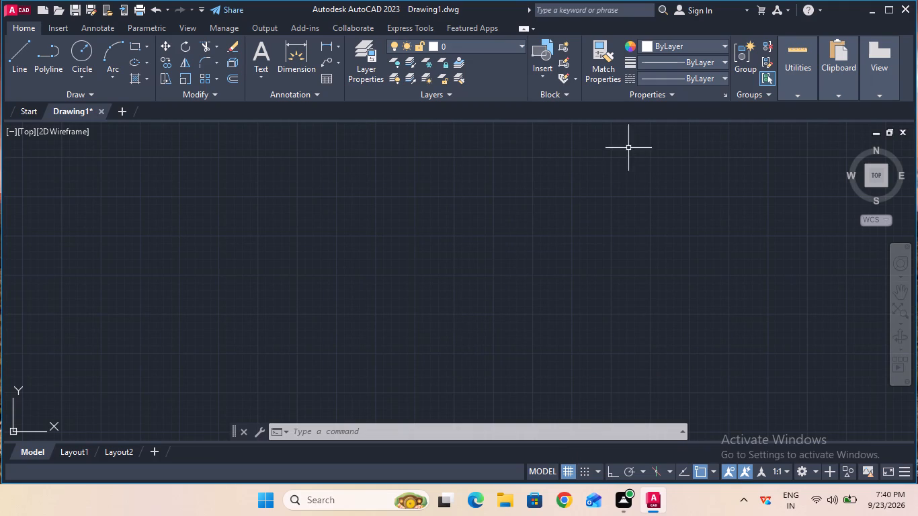
Load the CENTER linetype from acad.lin into the drawing, leaving ByLayer as the current linetype.
left_click(687, 81)
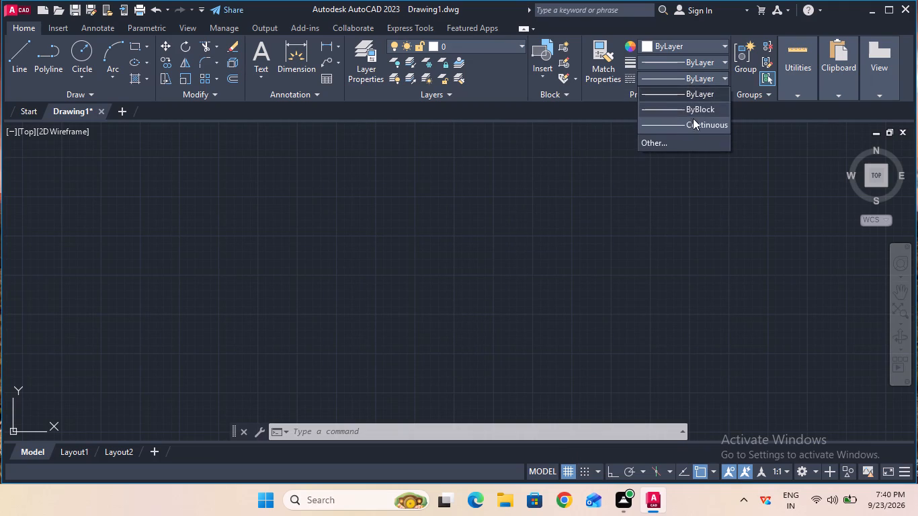
left_click(692, 143)
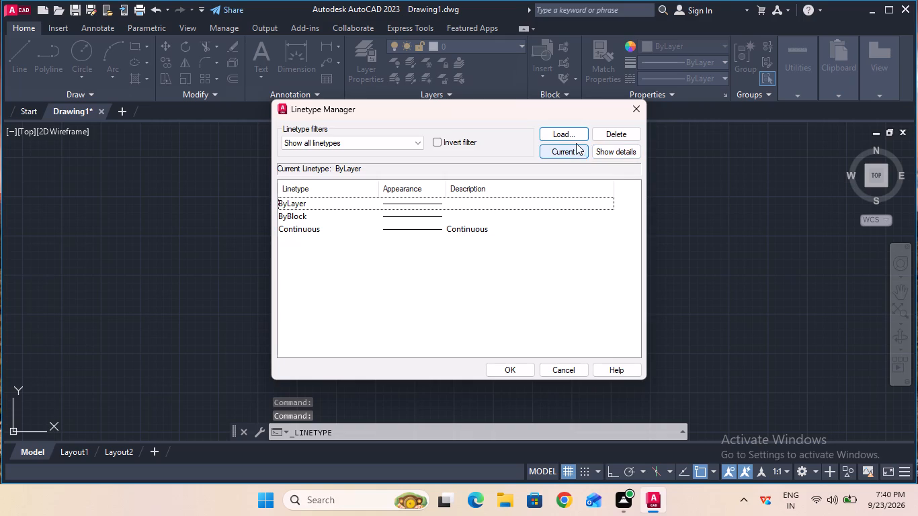
double_click(573, 133)
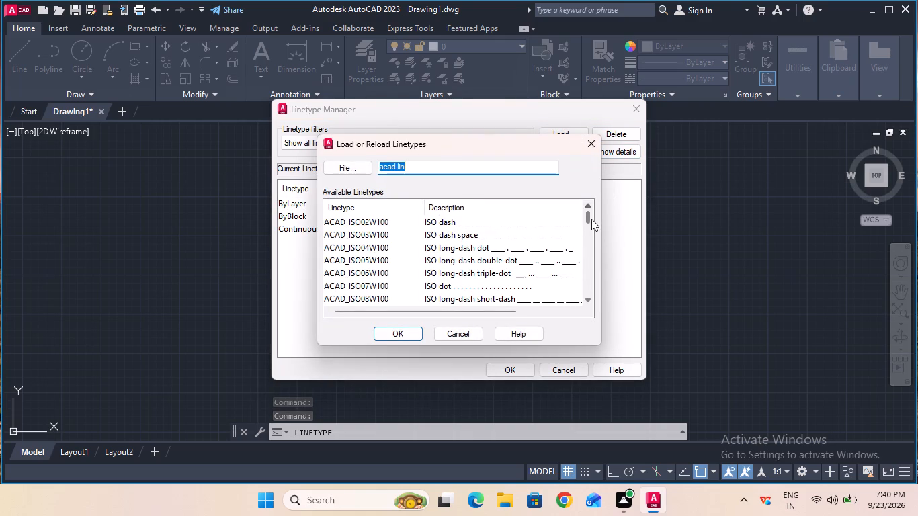
left_click_drag(587, 214, 593, 228)
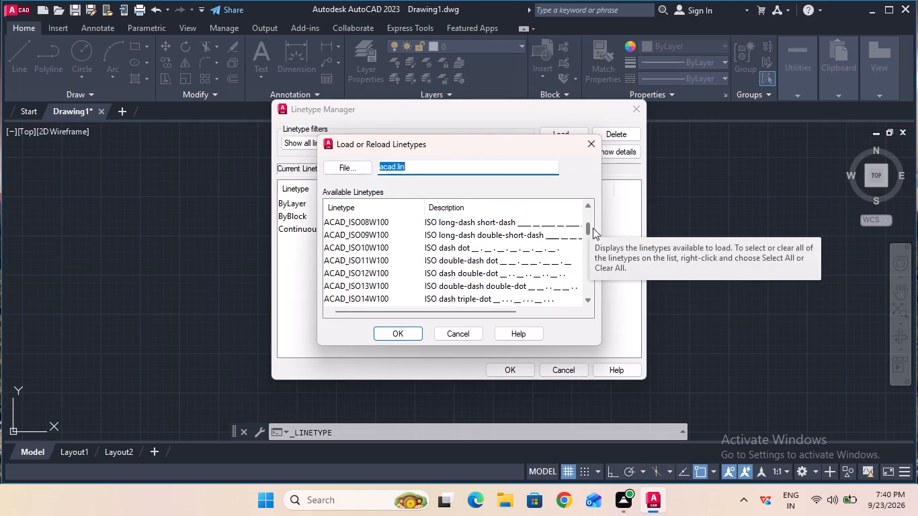
left_click_drag(593, 228, 594, 239)
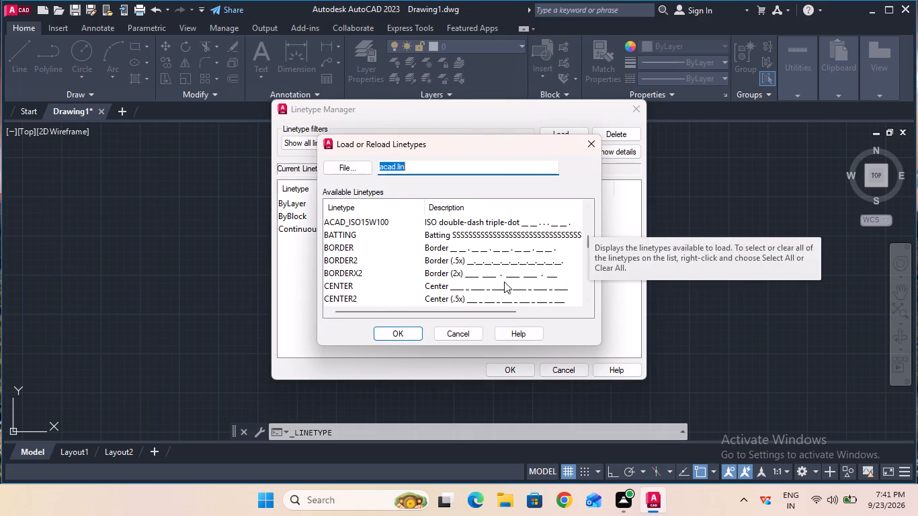
left_click(505, 288)
left_click(399, 333)
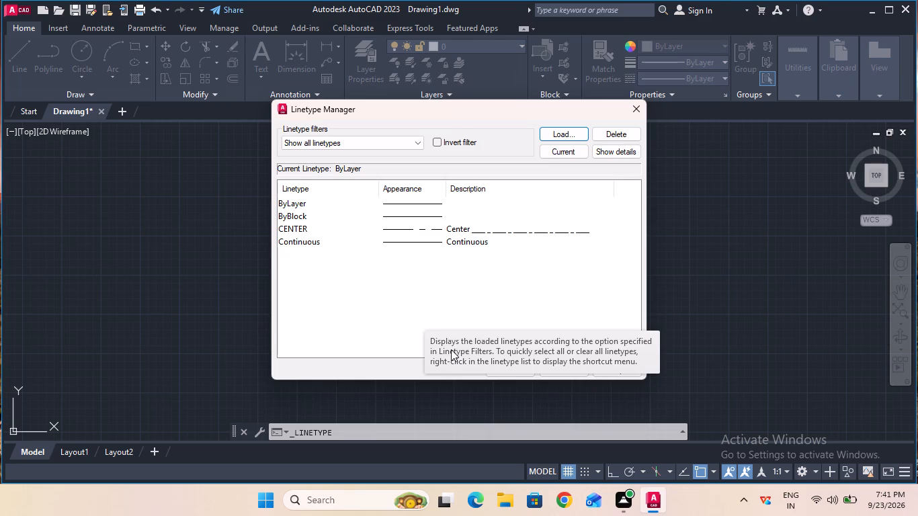
left_click(437, 314)
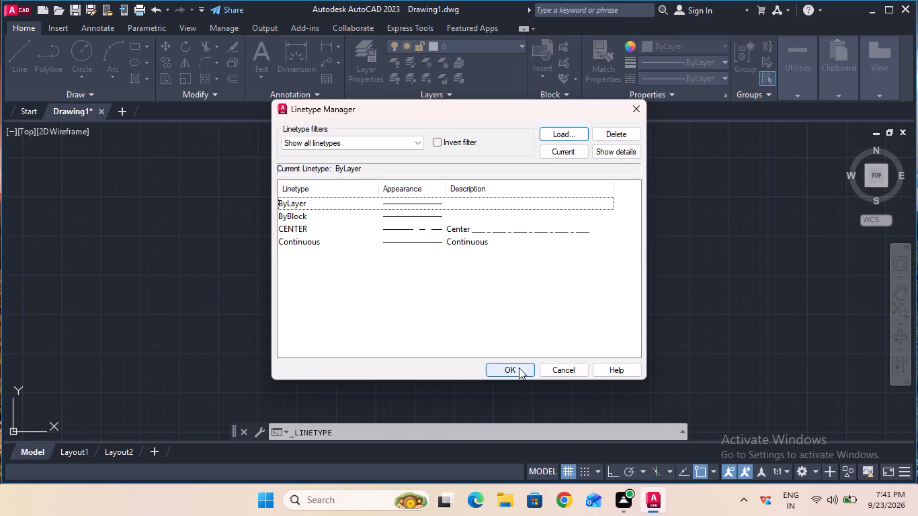
left_click(519, 368)
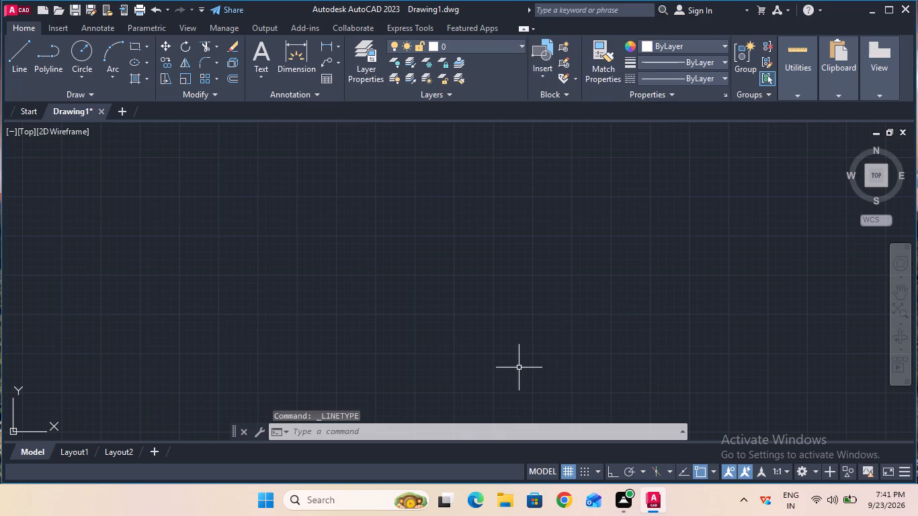
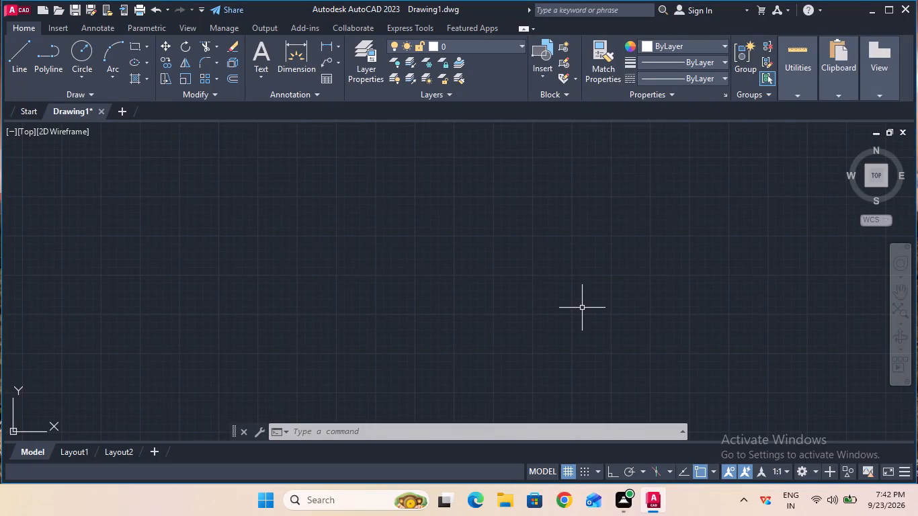
Make CENTER the current linetype and draw a 25 mm diameter circle in the open drawing area.
left_click(668, 81)
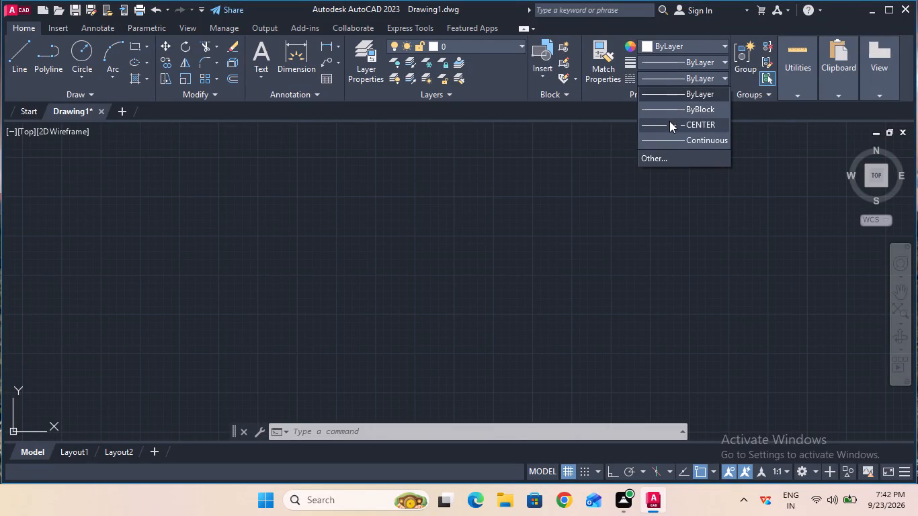
left_click(669, 123)
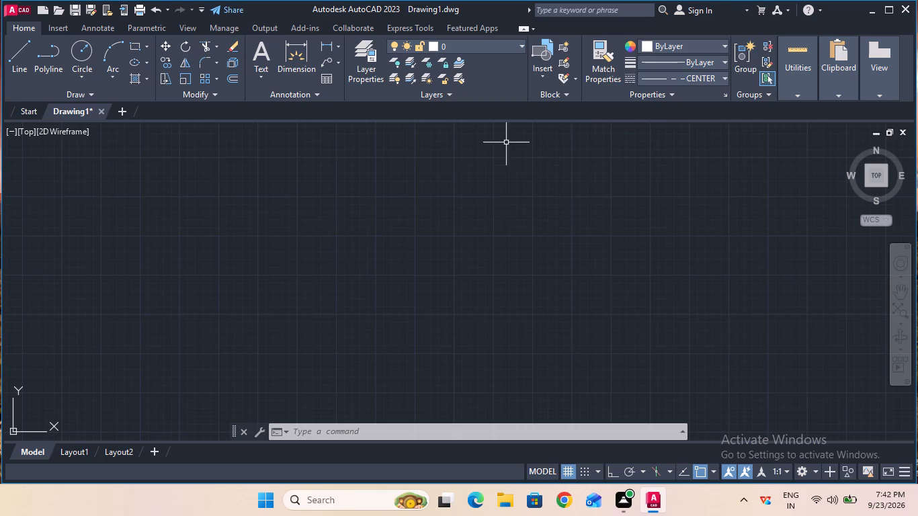
double_click(74, 62)
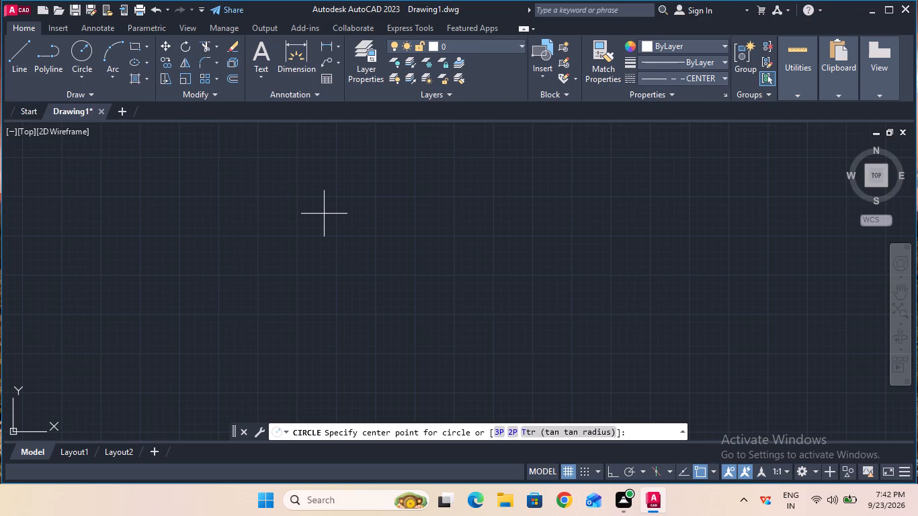
left_click(87, 72)
left_click(118, 132)
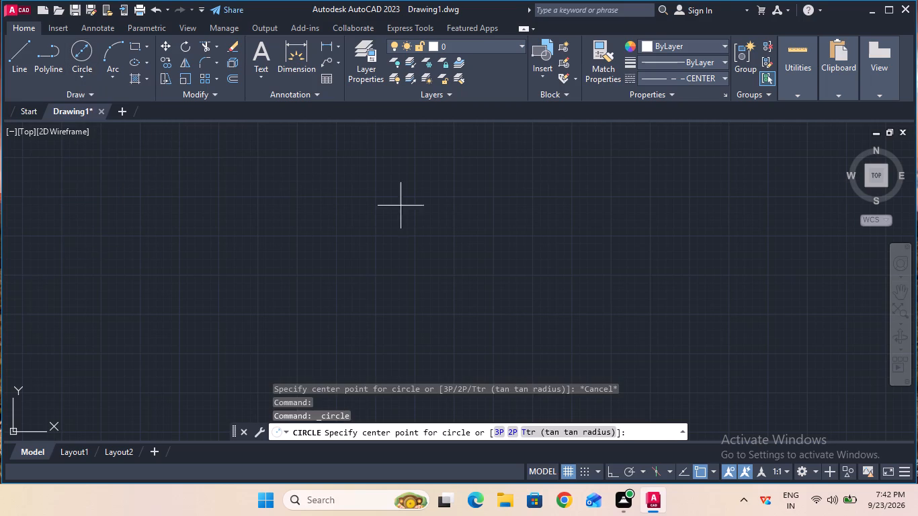
left_click(337, 234)
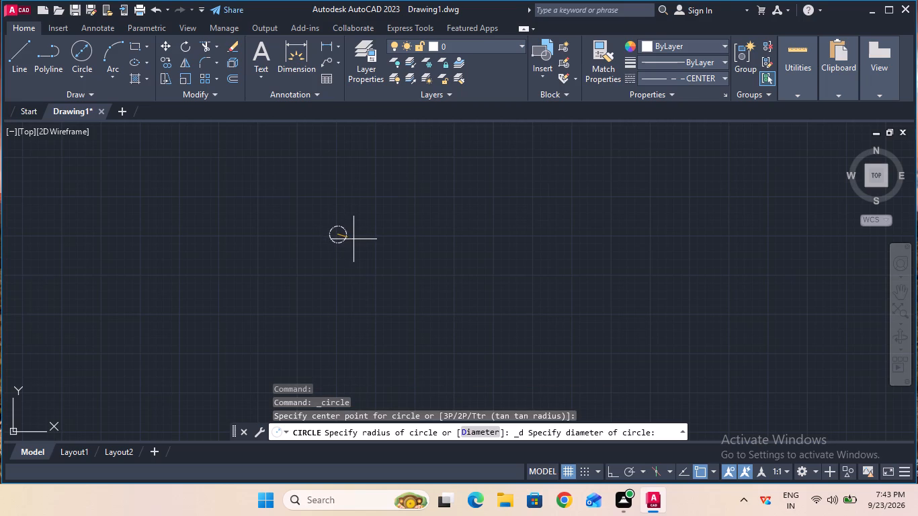
type("25")
key("Return")
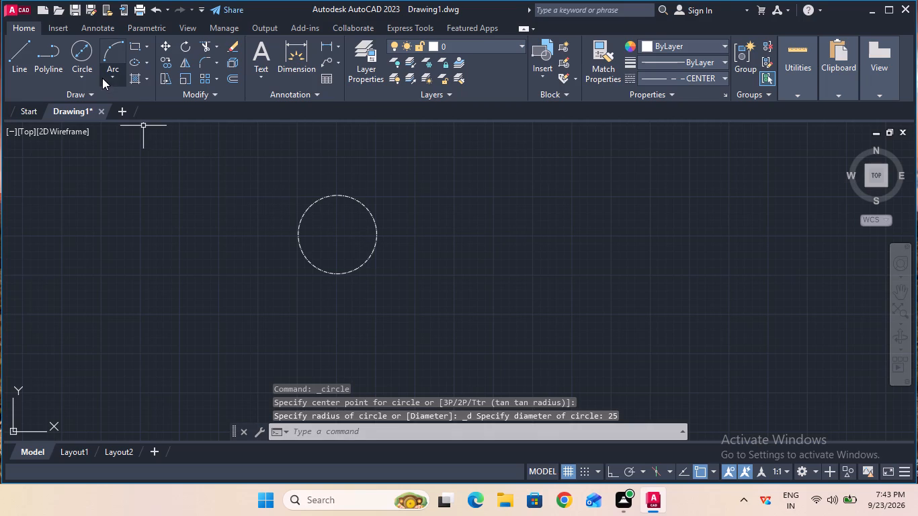
Draw two circles with diameters of 44 mm and 54 mm, concentric with the 25 mm circle.
left_click(90, 62)
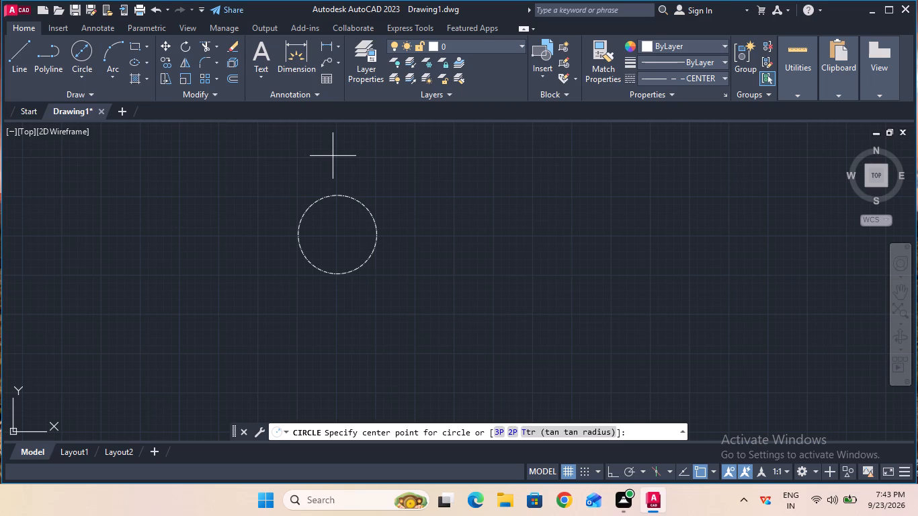
left_click(339, 236)
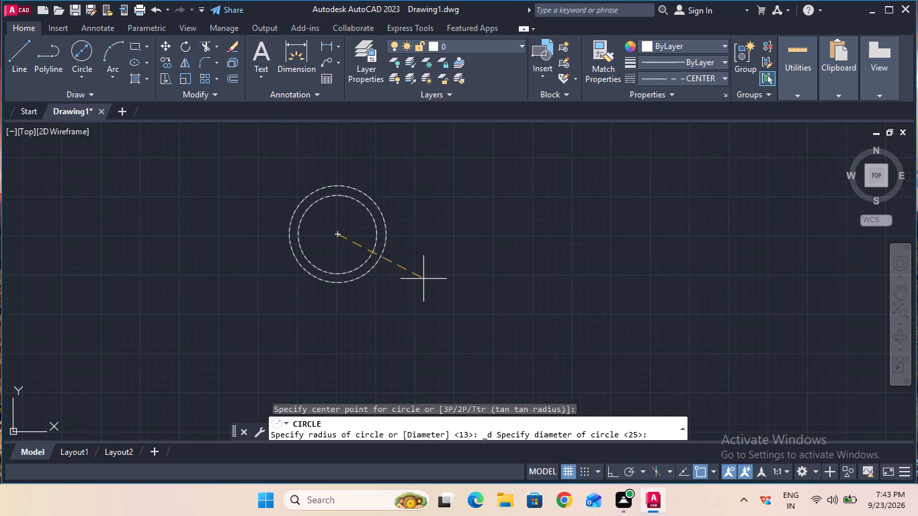
type("44")
key("Return")
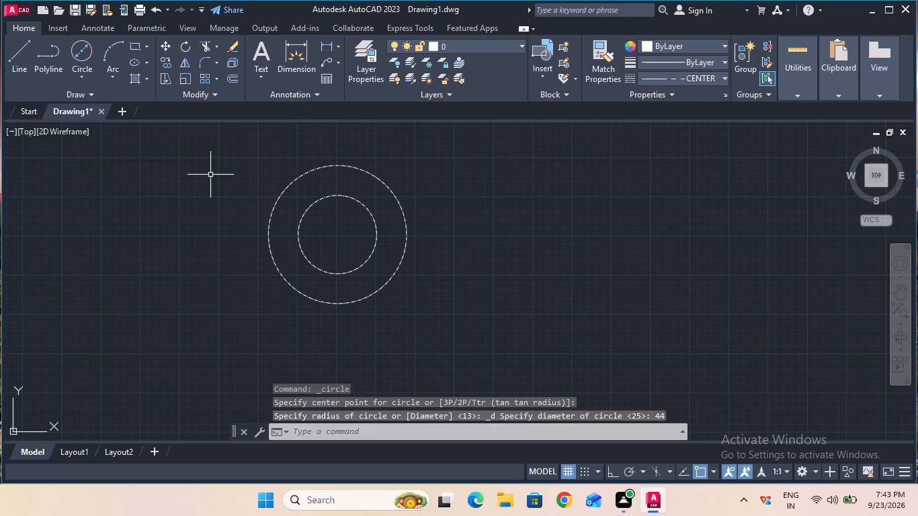
double_click(85, 58)
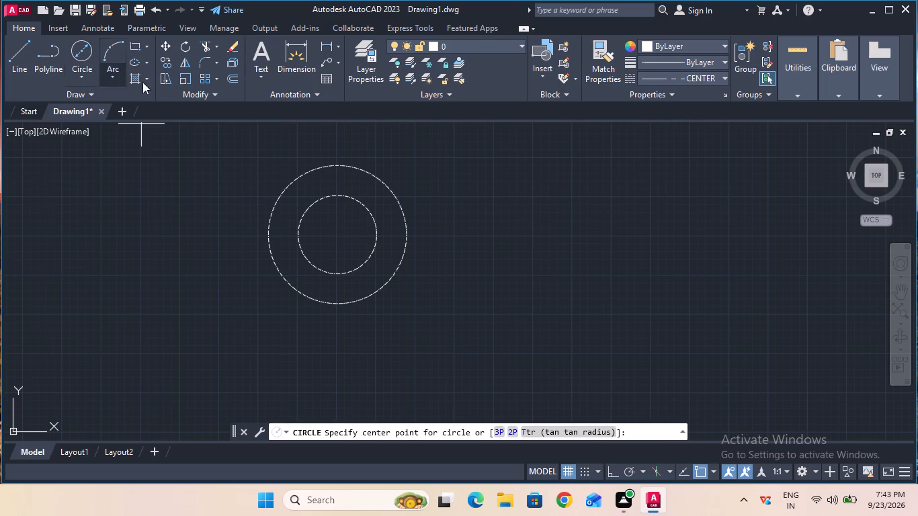
left_click(333, 234)
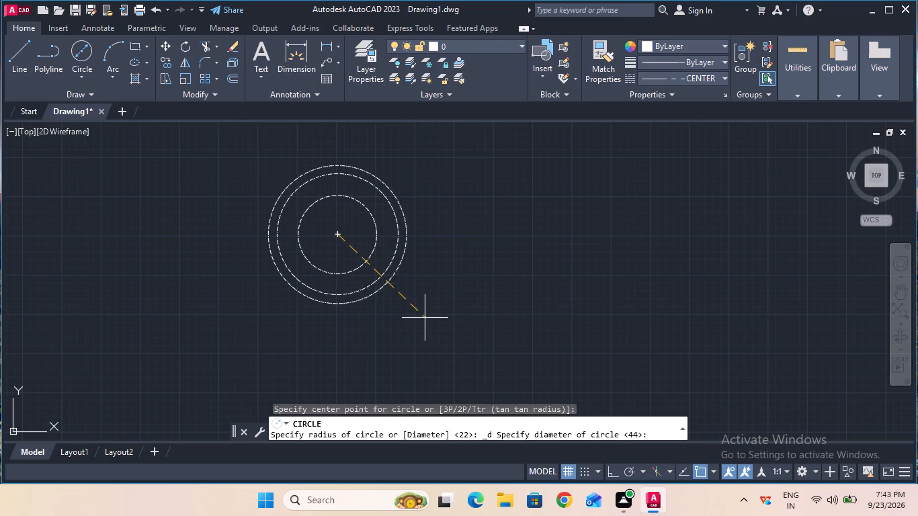
type("54")
key("Return")
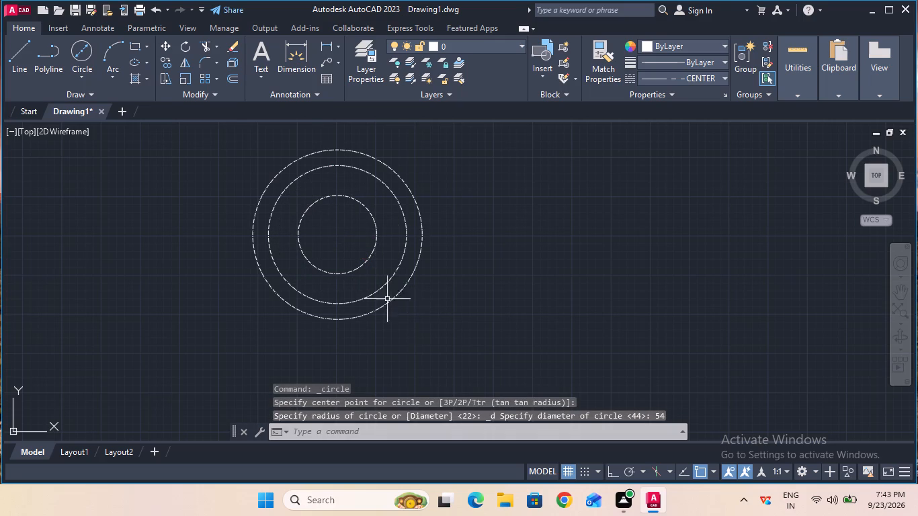
Change the linetype of the innermost 25 mm circle to ByBlock.
left_click(358, 203)
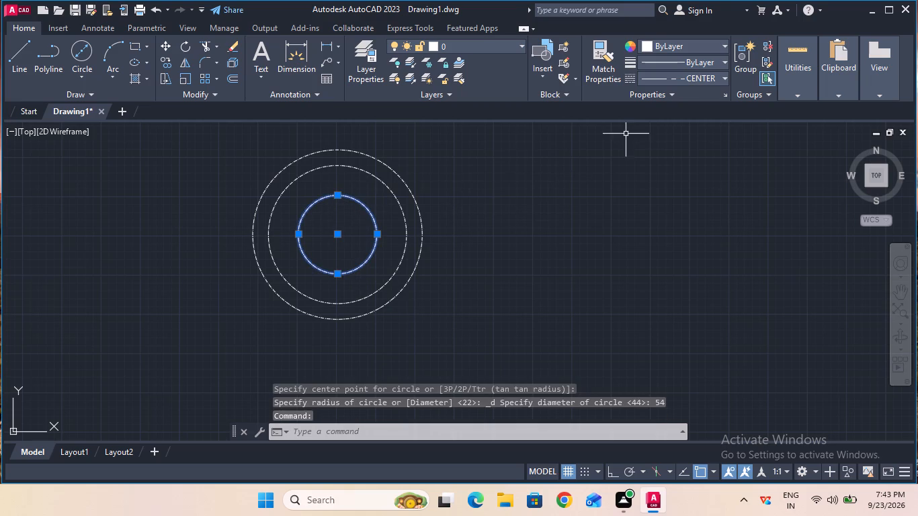
left_click(706, 79)
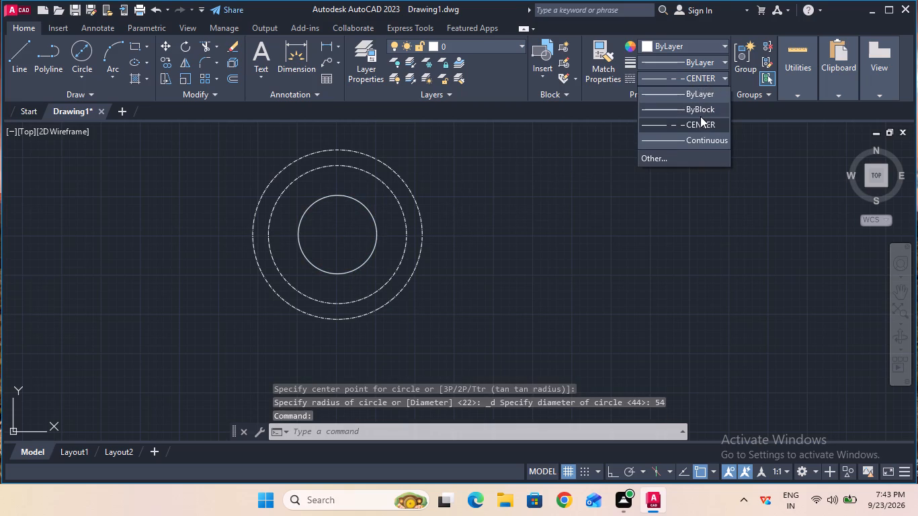
left_click(700, 116)
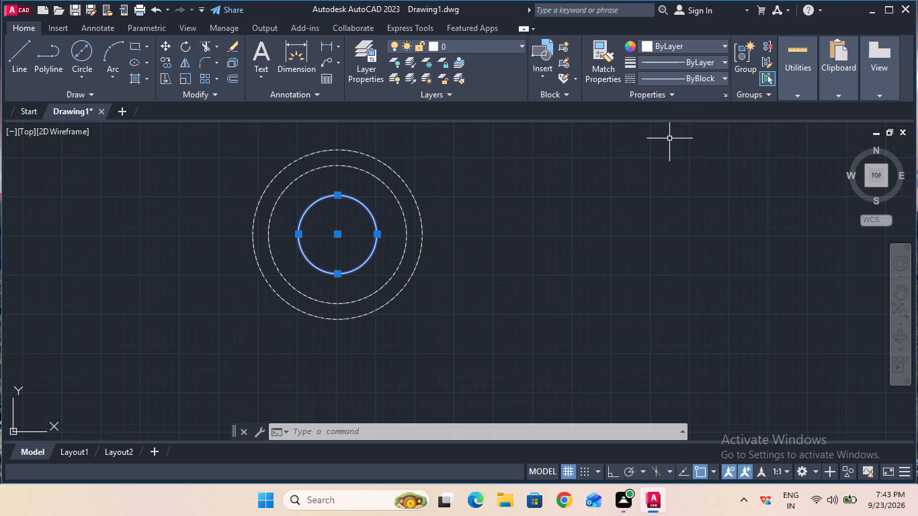
Draw a vertical CENTER-linetype line from the circles' common centre up to the top of the 54 mm circle.
left_click(31, 59)
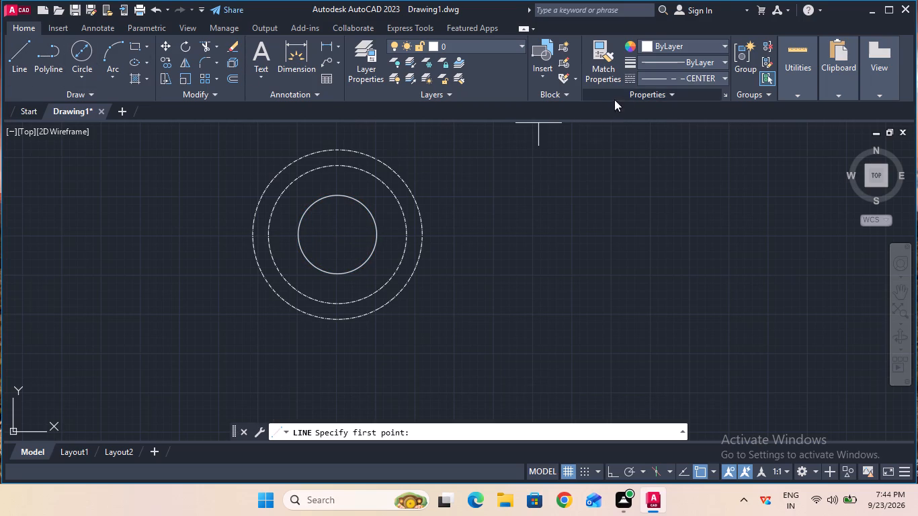
left_click(653, 79)
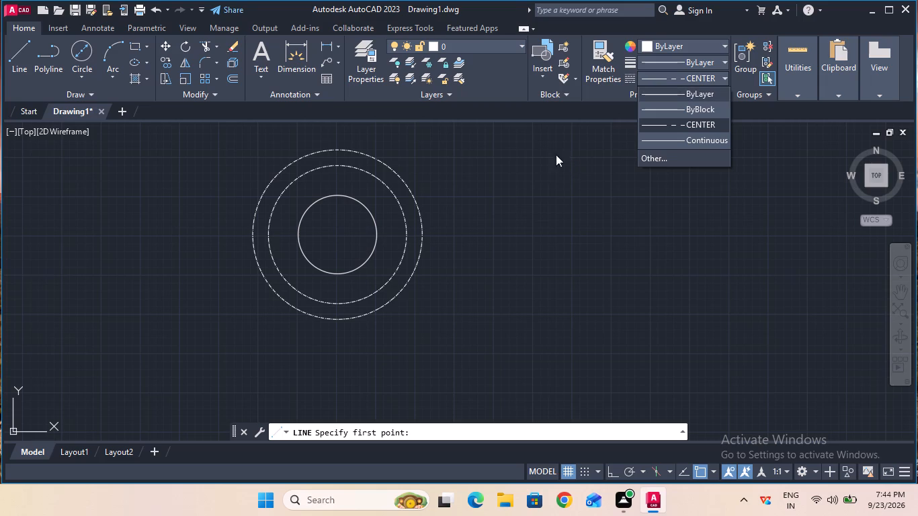
left_click(17, 68)
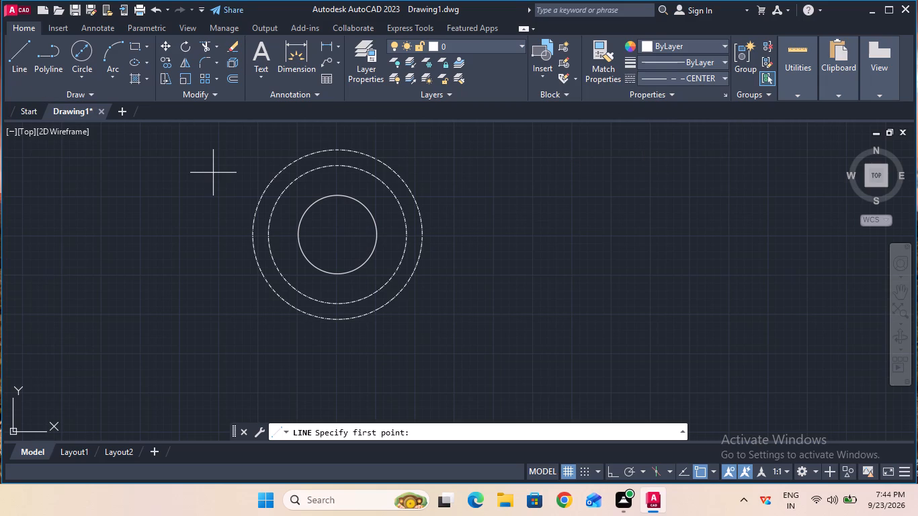
left_click(336, 231)
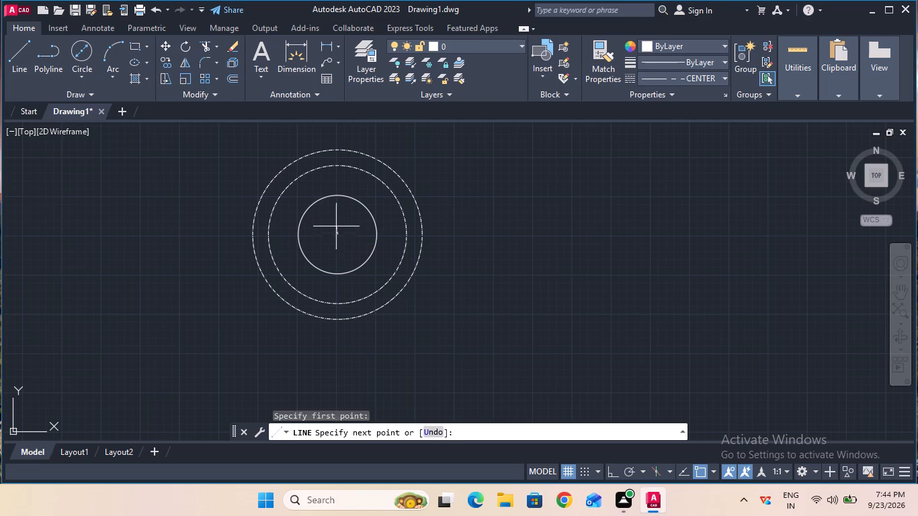
left_click(336, 154)
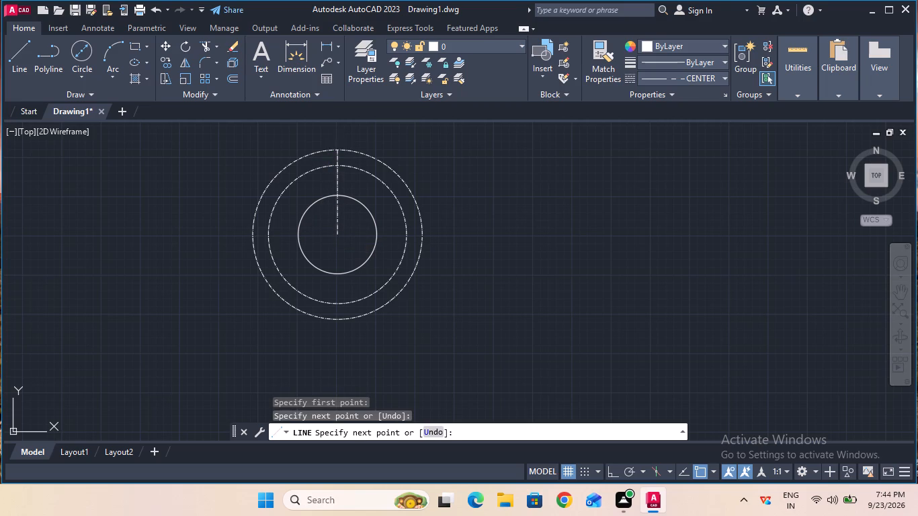
key("Escape")
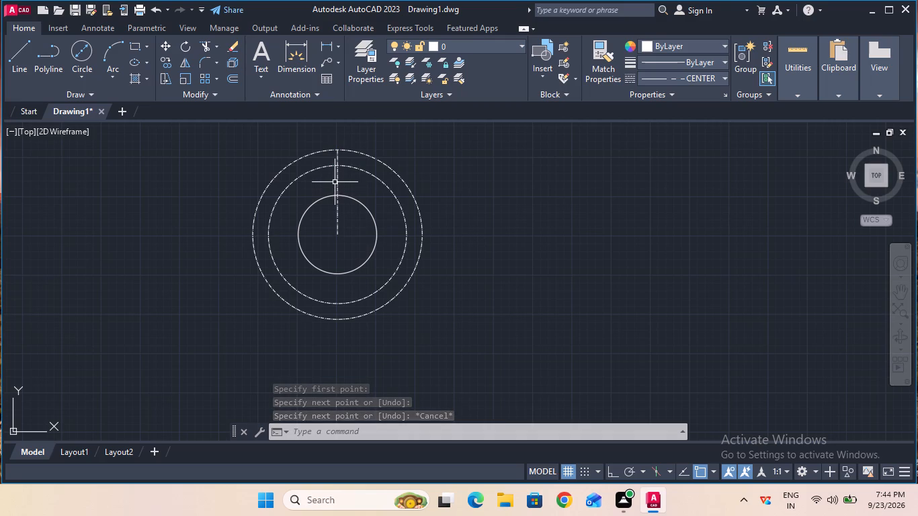
Examine the vertical centre line's general and geometry properties, including its length and angle.
left_click(339, 169)
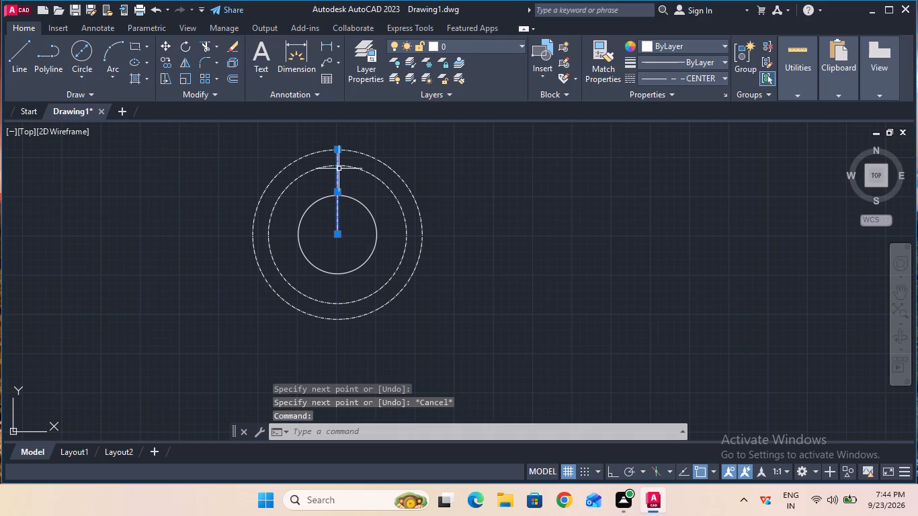
type("pr")
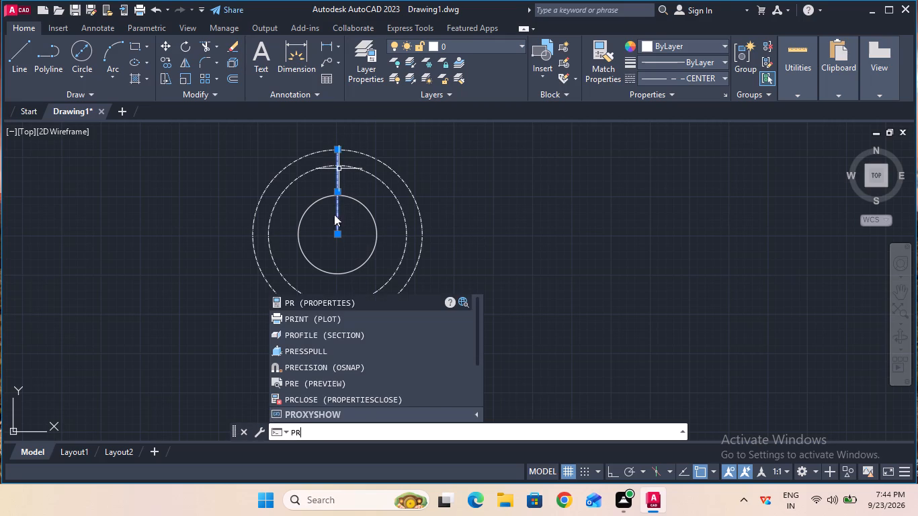
left_click(329, 308)
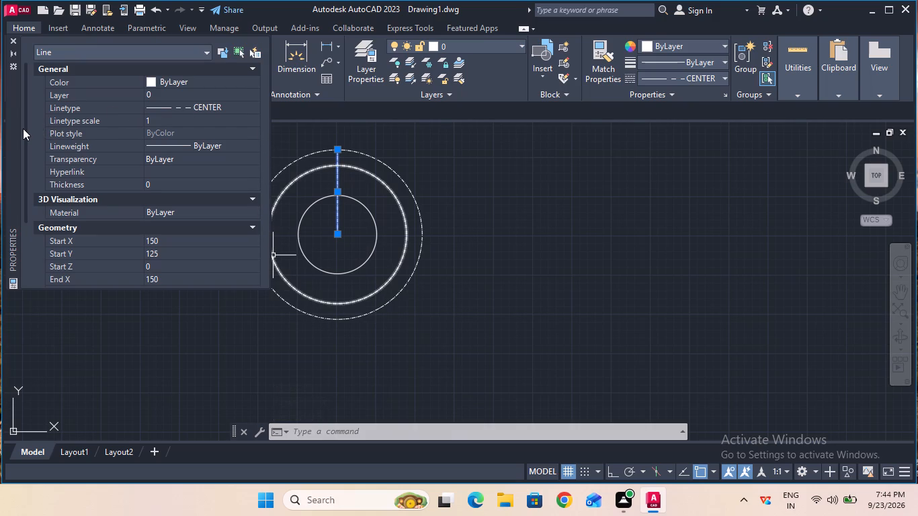
left_click_drag(26, 128, 26, 151)
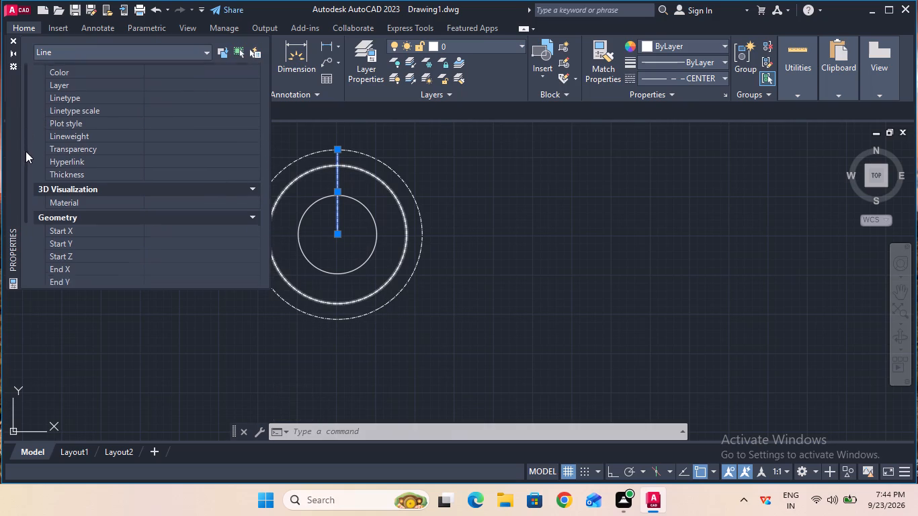
left_click_drag(26, 151, 38, 197)
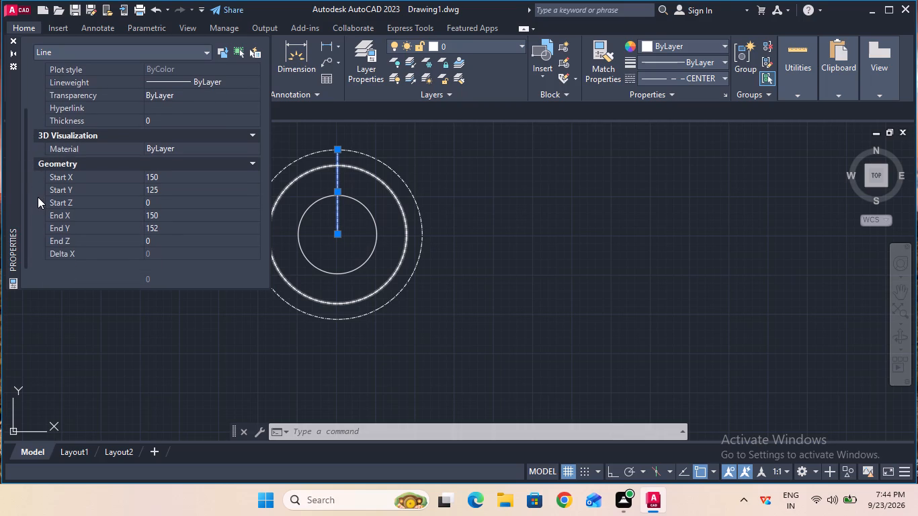
left_click_drag(38, 197, 39, 234)
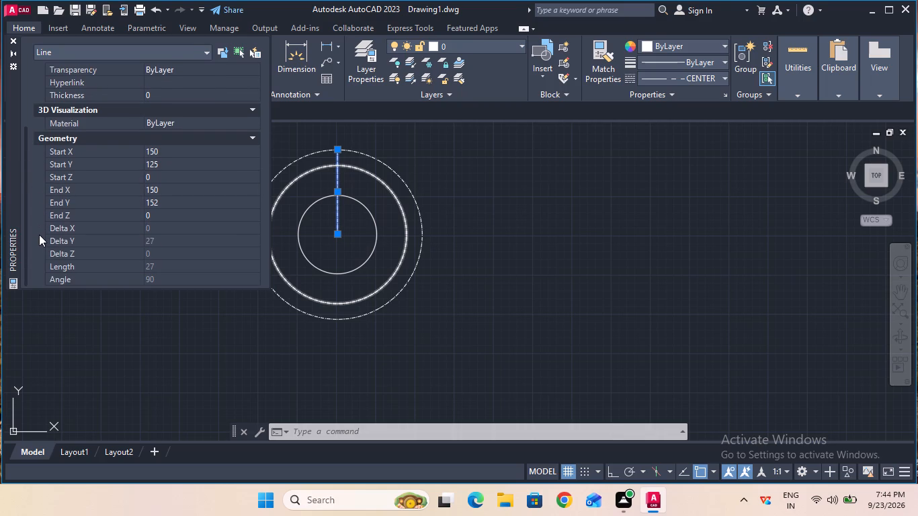
left_click_drag(39, 234, 34, 105)
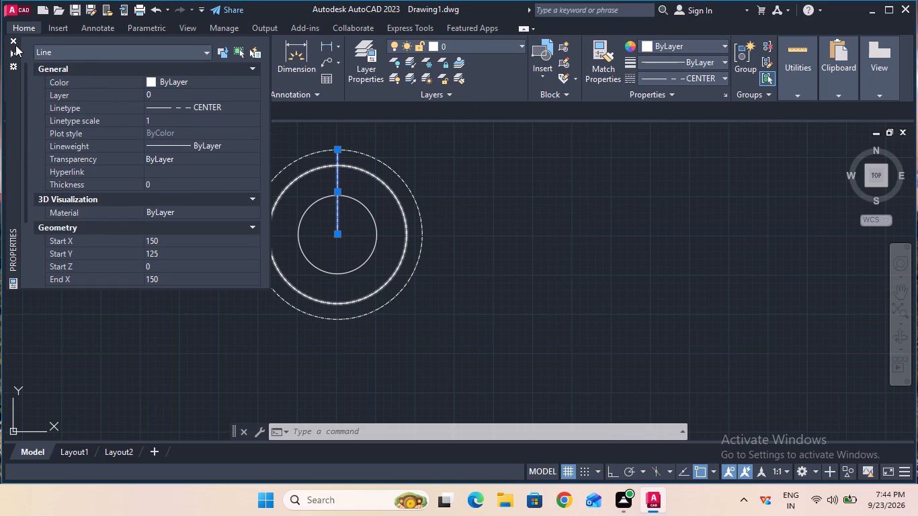
left_click(15, 42)
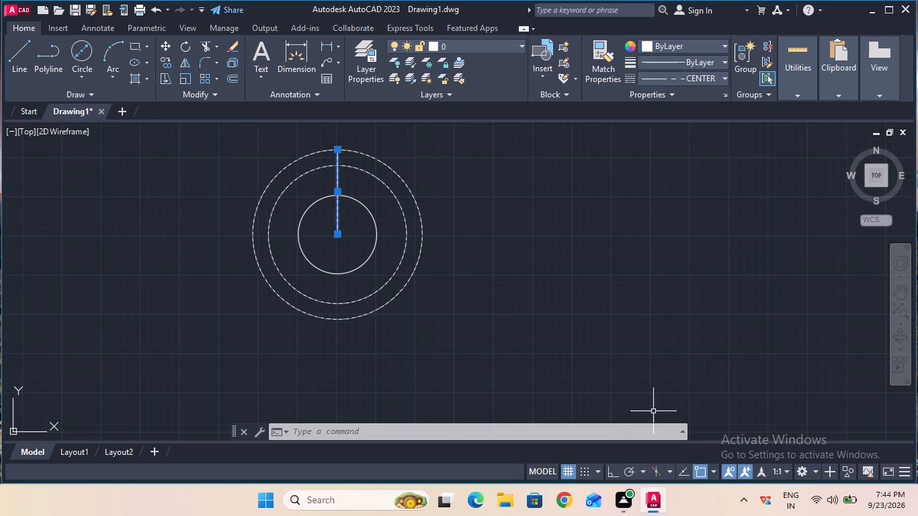
Turn on Ortho mode and clear the selection of the vertical line.
left_click(609, 472)
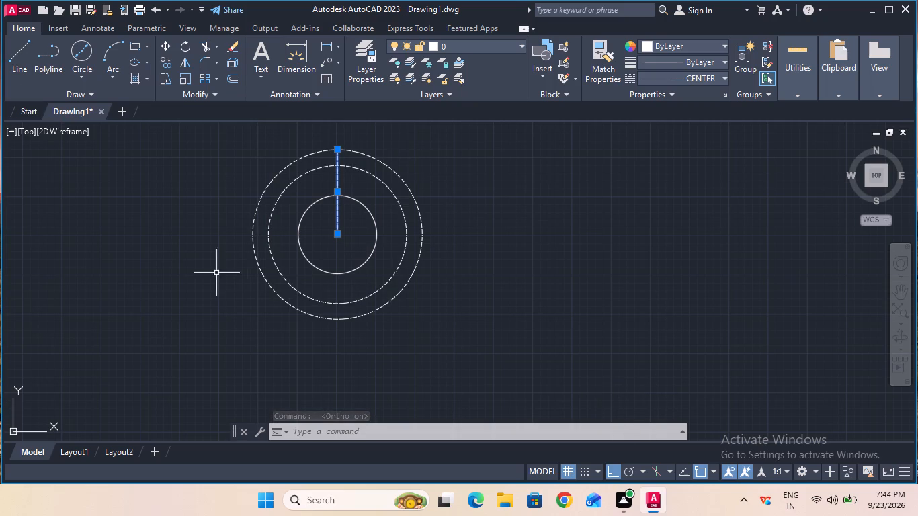
left_click(185, 268)
key("Escape")
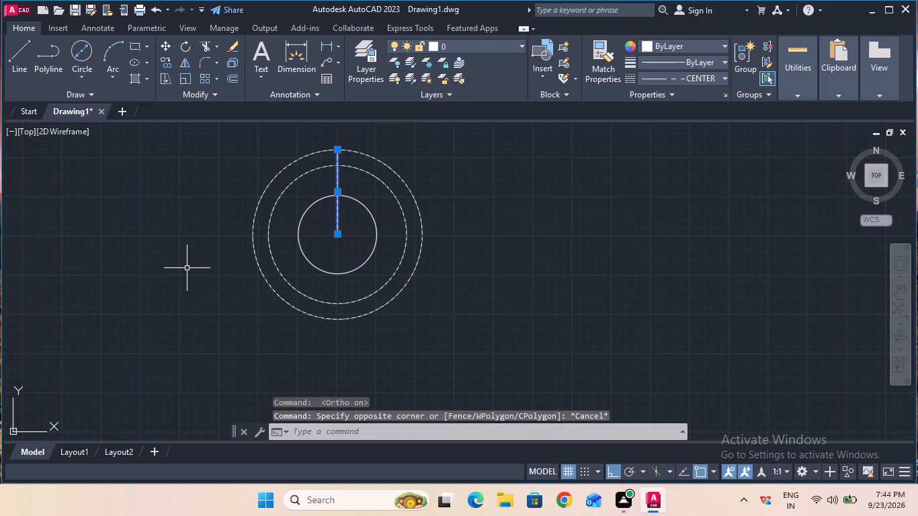
key("Escape")
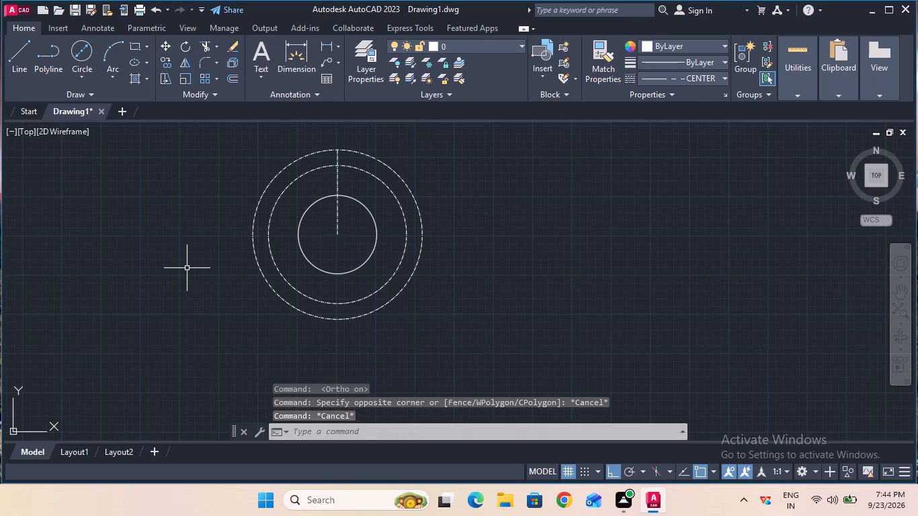
Extend the vertical centre line downward to the bottom of the outer 54 mm circle.
left_click(215, 48)
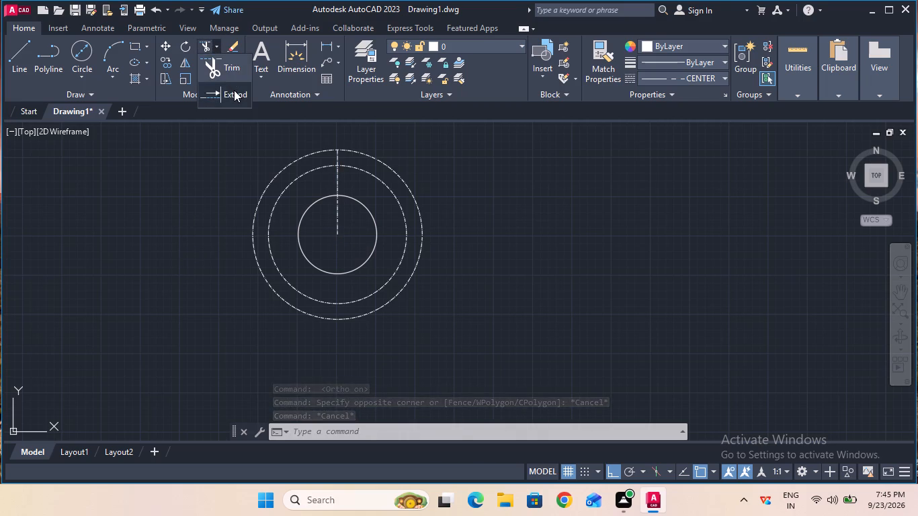
left_click(234, 90)
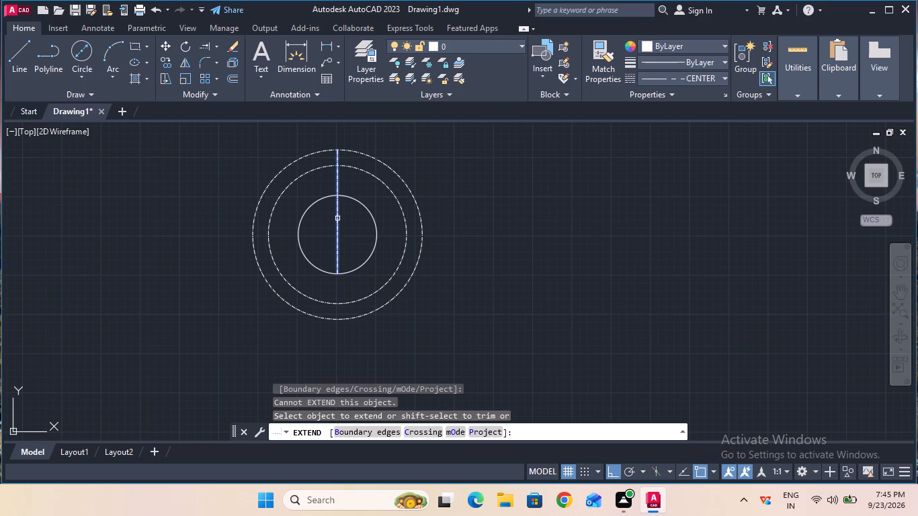
left_click(337, 218)
left_click(337, 234)
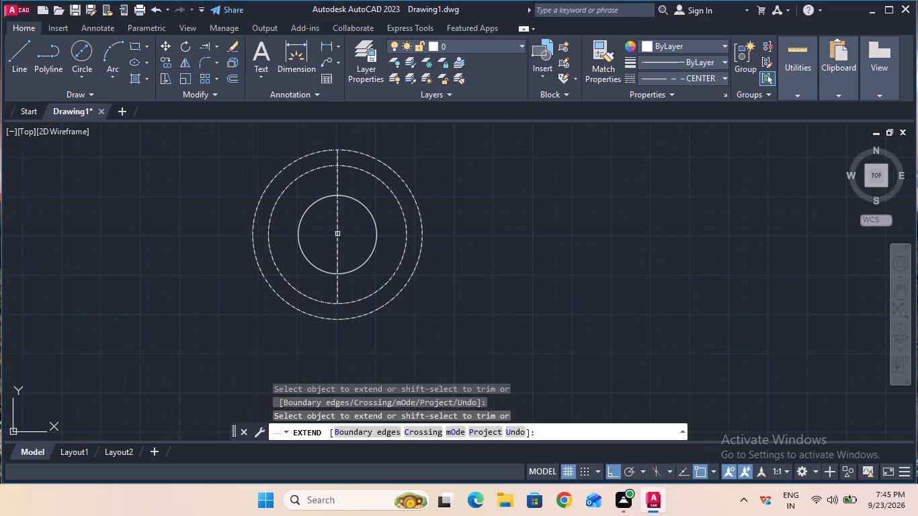
left_click(337, 250)
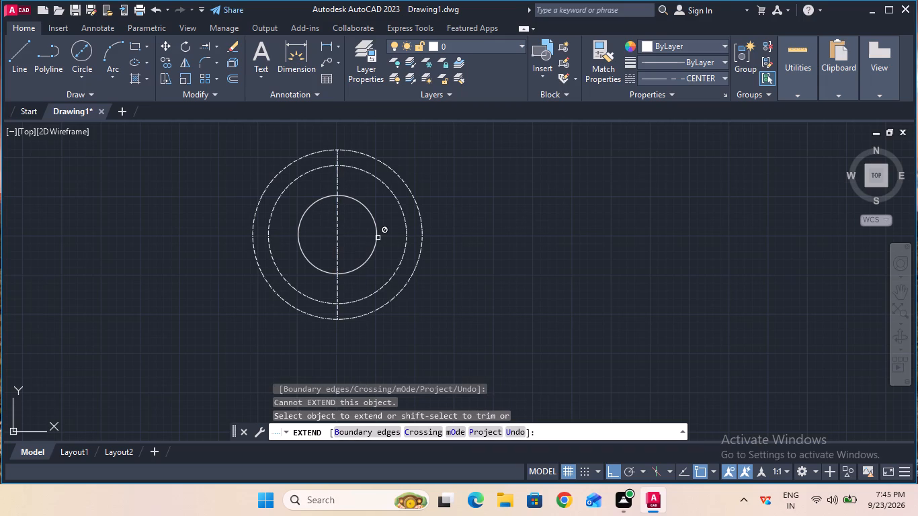
key("Escape")
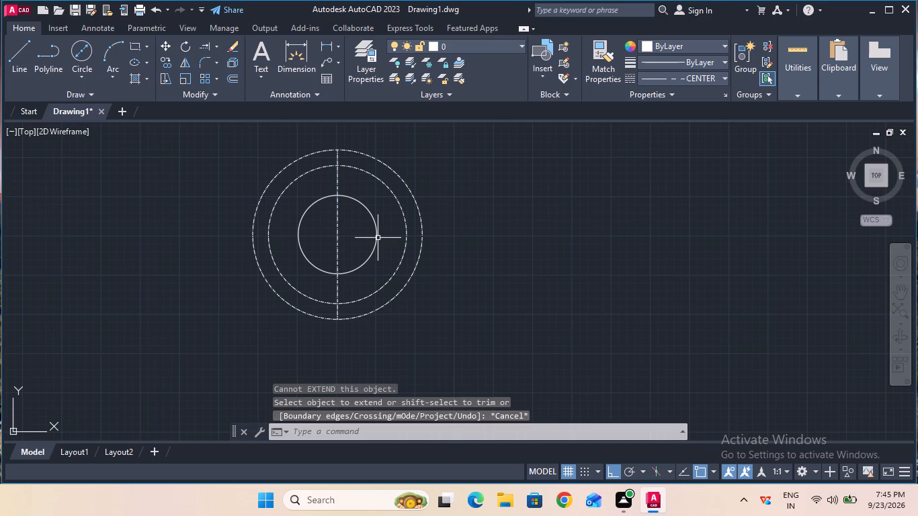
Draw a horizontal CENTER-linetype line from the circles' common centre to the left side of the outer 54 mm circle.
left_click(21, 67)
left_click(337, 236)
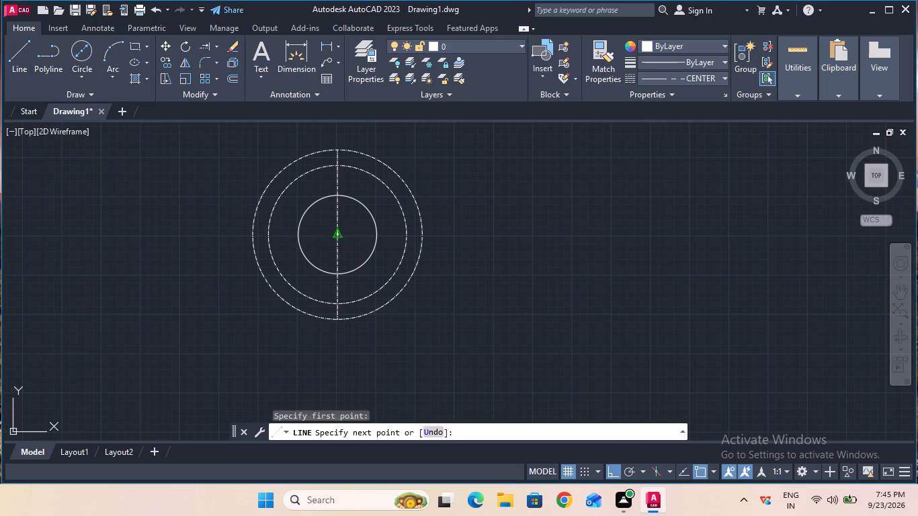
left_click(249, 234)
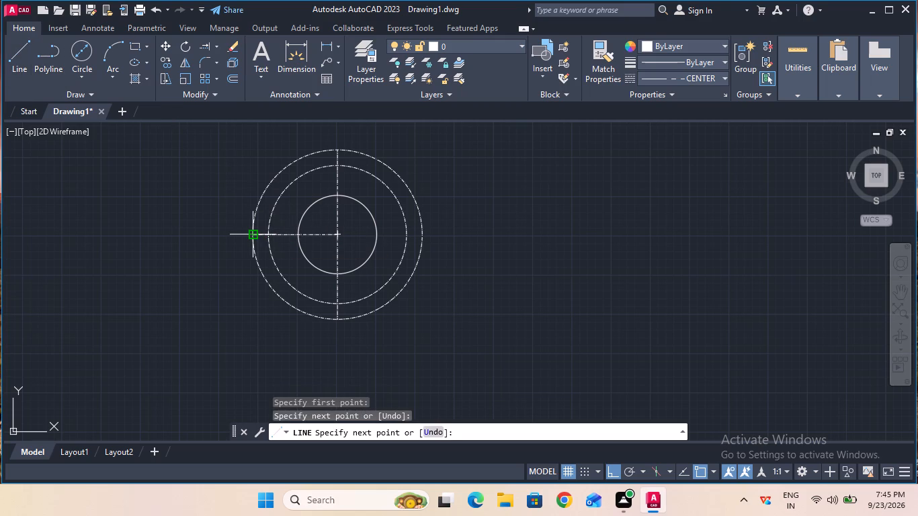
key("Escape")
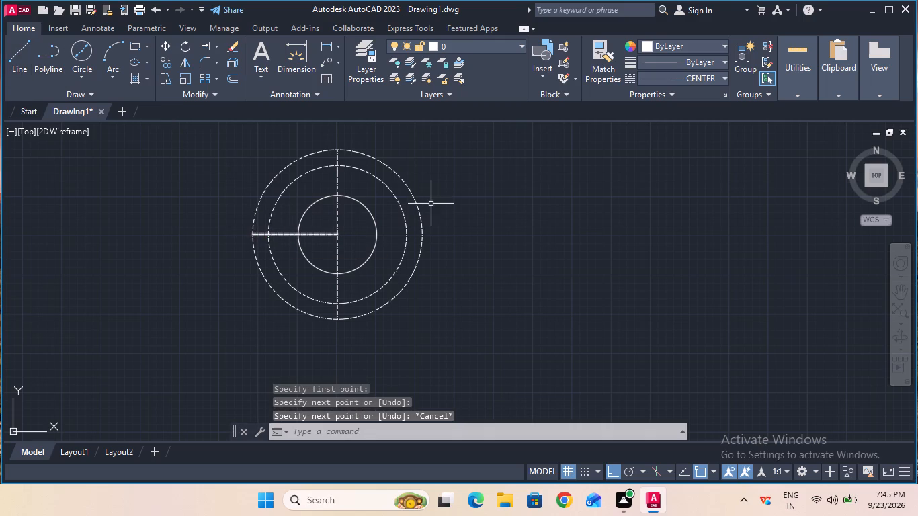
Extend the horizontal centre line through the centre to the right side of the outer 54 mm circle.
left_click(205, 50)
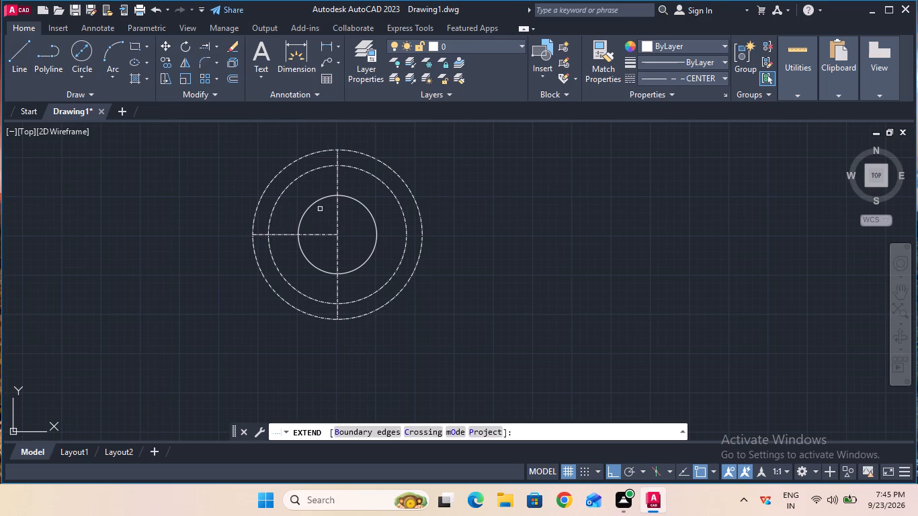
left_click(325, 234)
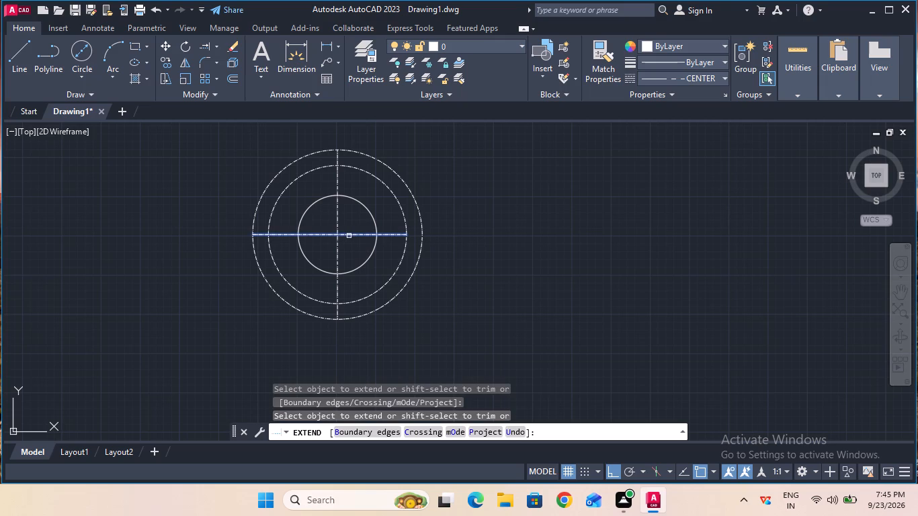
left_click(349, 236)
left_click(356, 236)
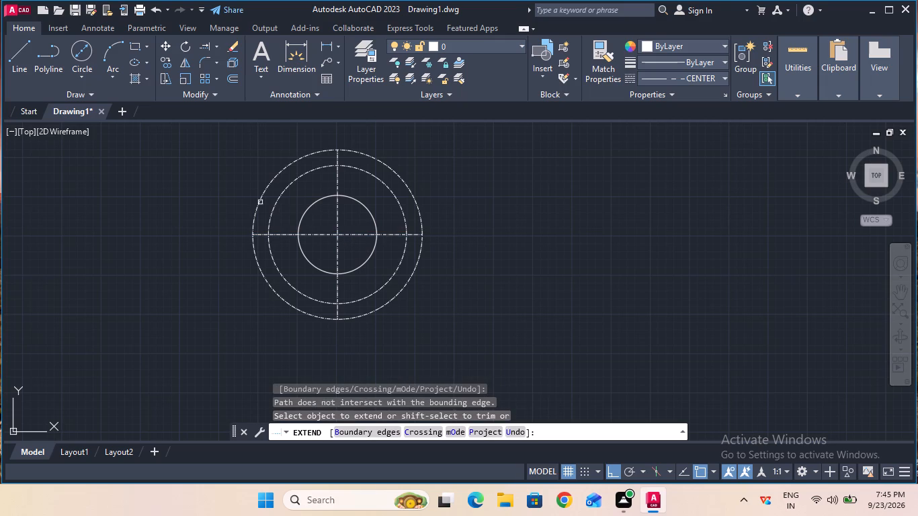
key("Escape")
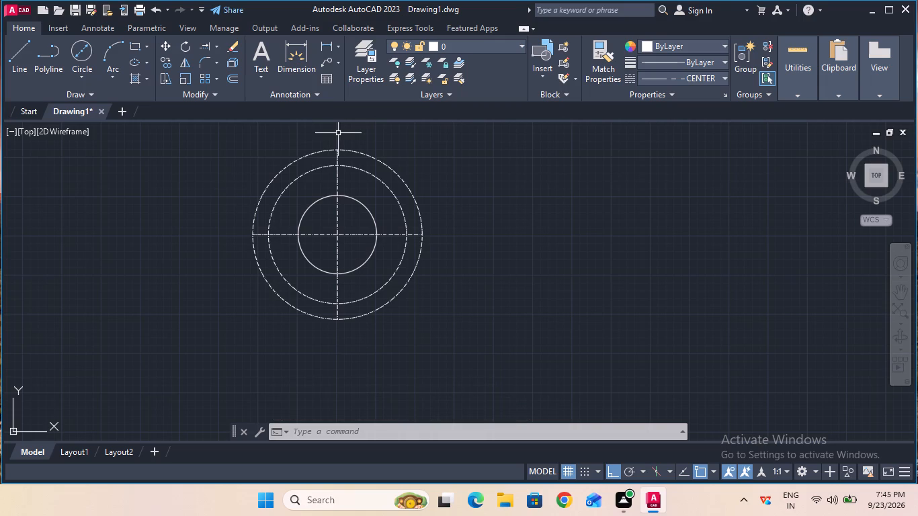
Set the current linetype to ByBlock and draw a 5 mm diameter circle where the vertical centre line crosses the top of the middle circle.
left_click(685, 83)
left_click(687, 109)
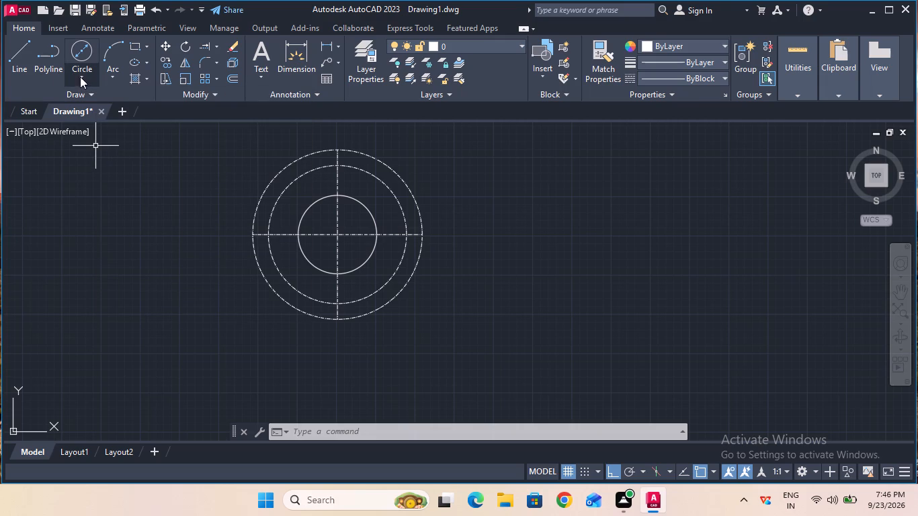
left_click(79, 58)
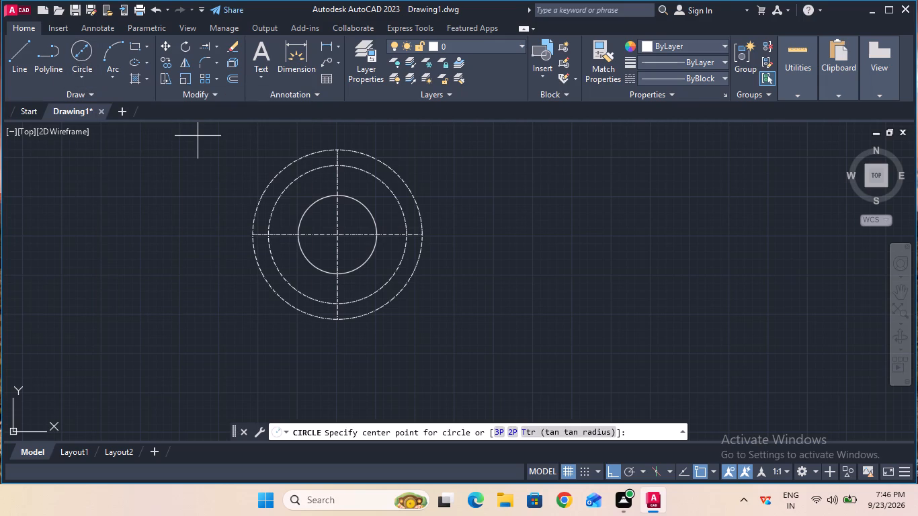
left_click(338, 169)
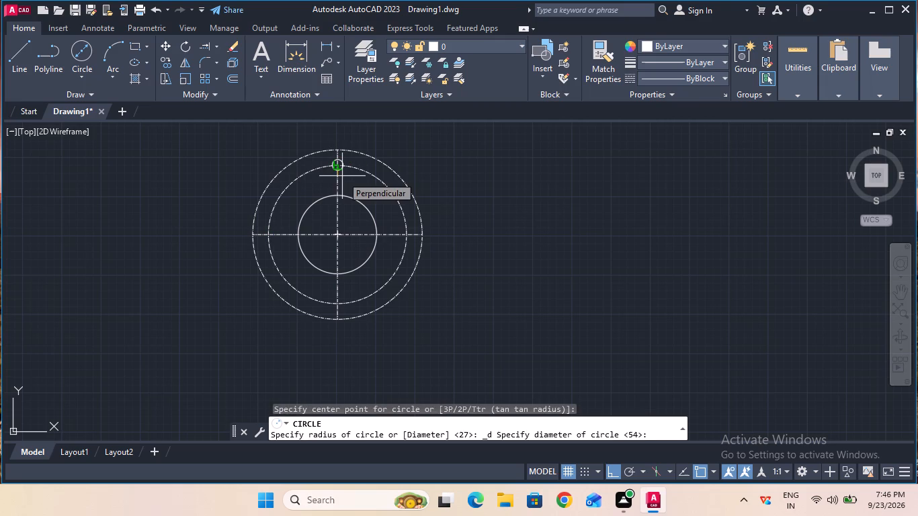
key("5")
key("Return")
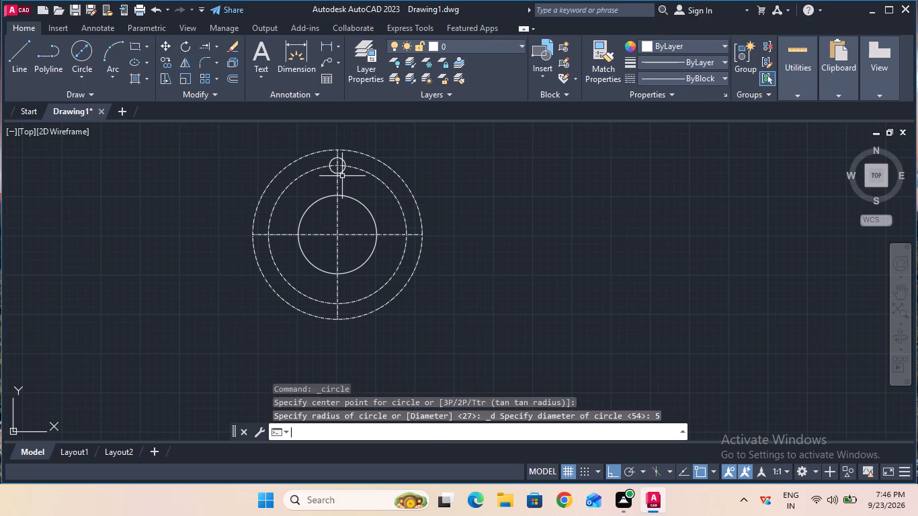
key("Escape")
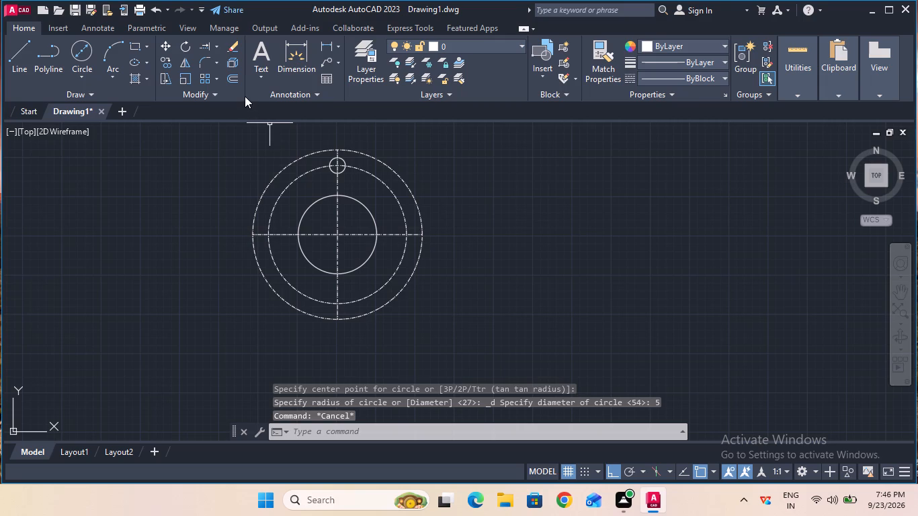
Create a polar array of the 5 mm circle about the common centre with 4 items over 360 degrees, reversing the array direction.
double_click(214, 81)
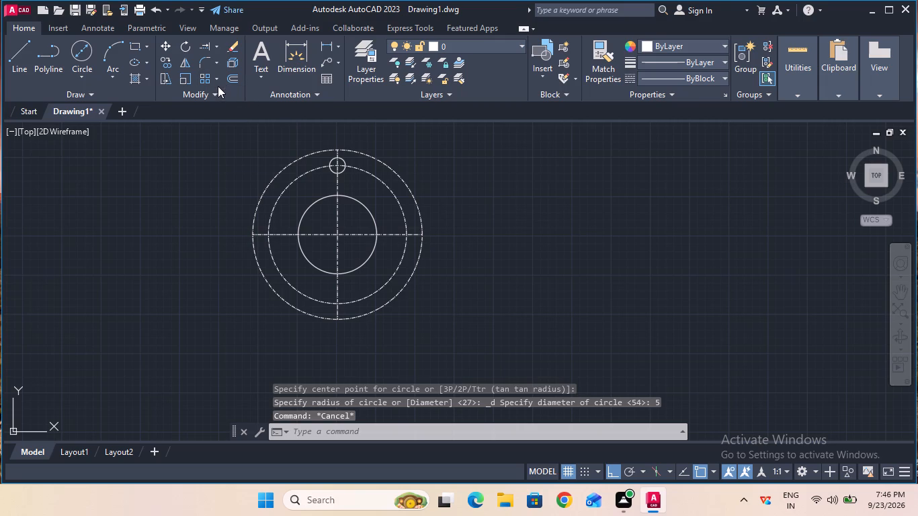
left_click(218, 82)
double_click(234, 153)
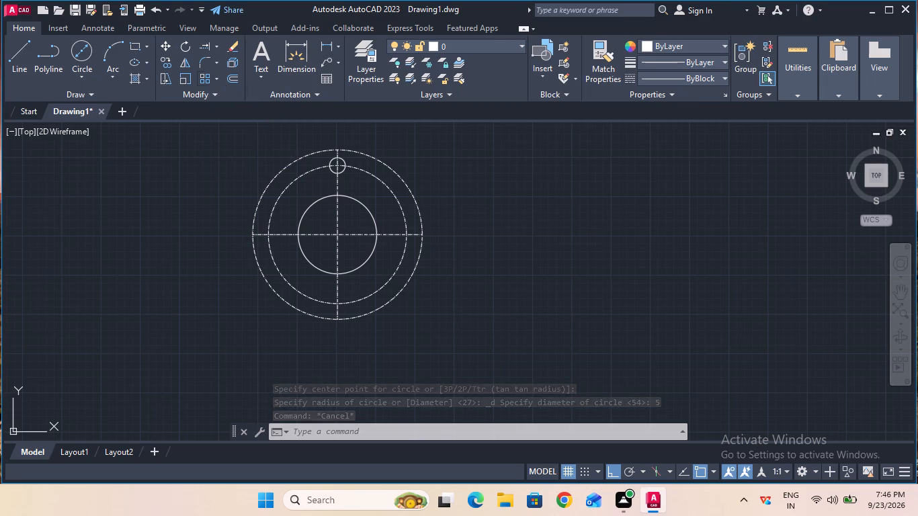
left_click(263, 146)
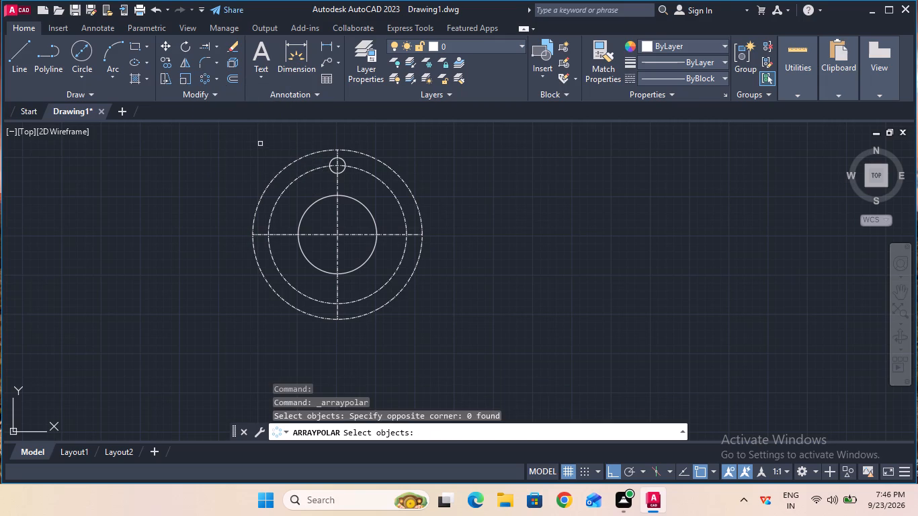
left_click(331, 172)
key("Return")
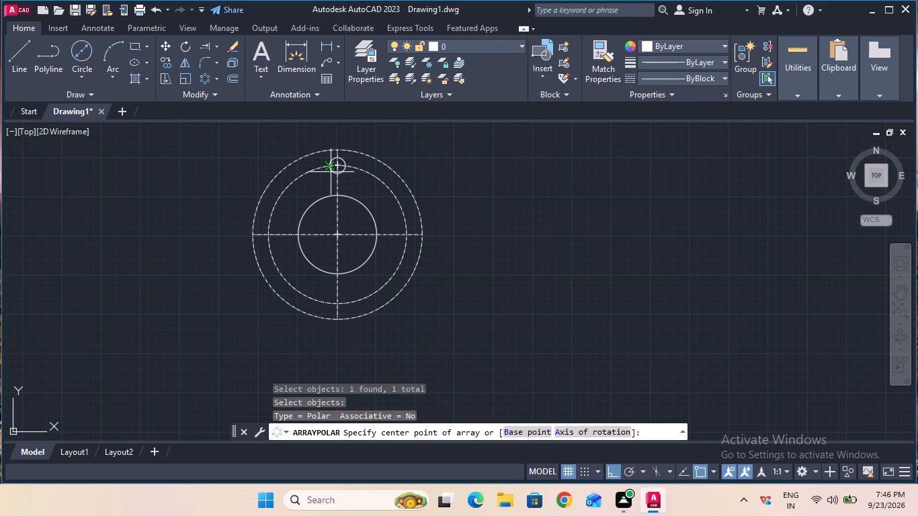
left_click(338, 234)
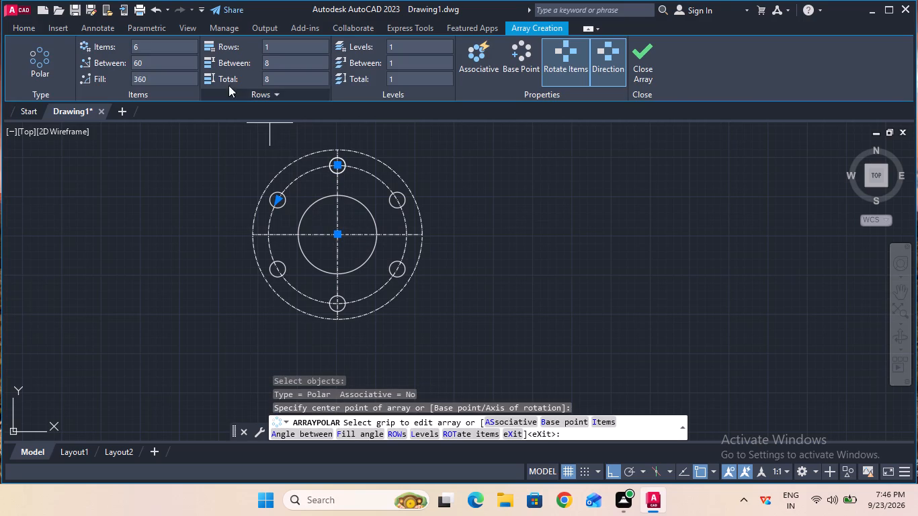
left_click(181, 47)
key("4")
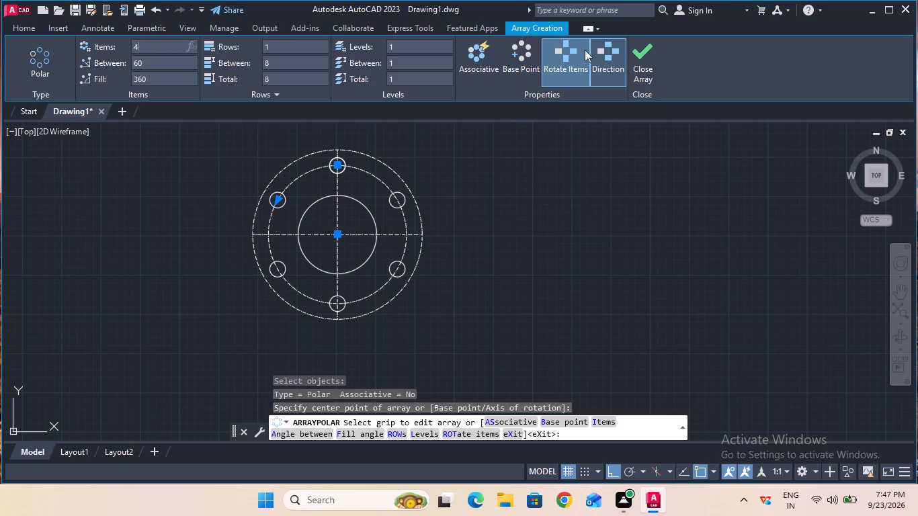
left_click(605, 57)
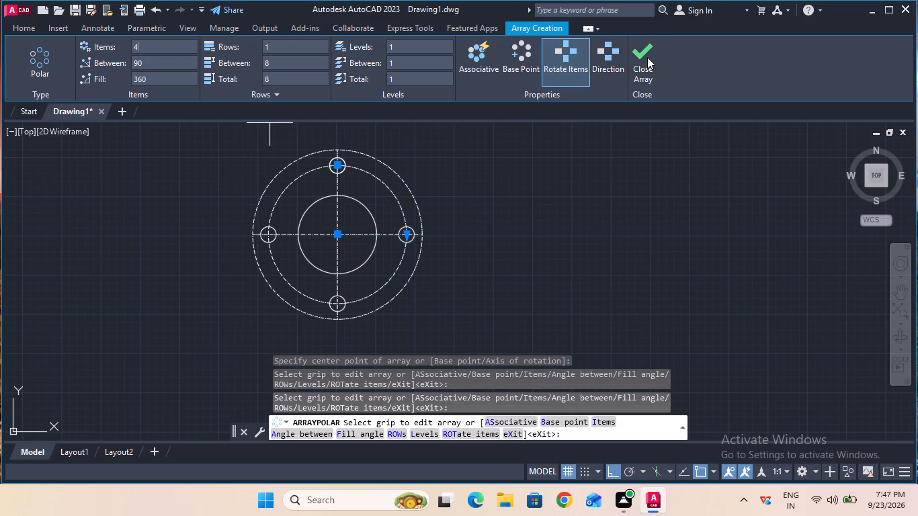
left_click(646, 56)
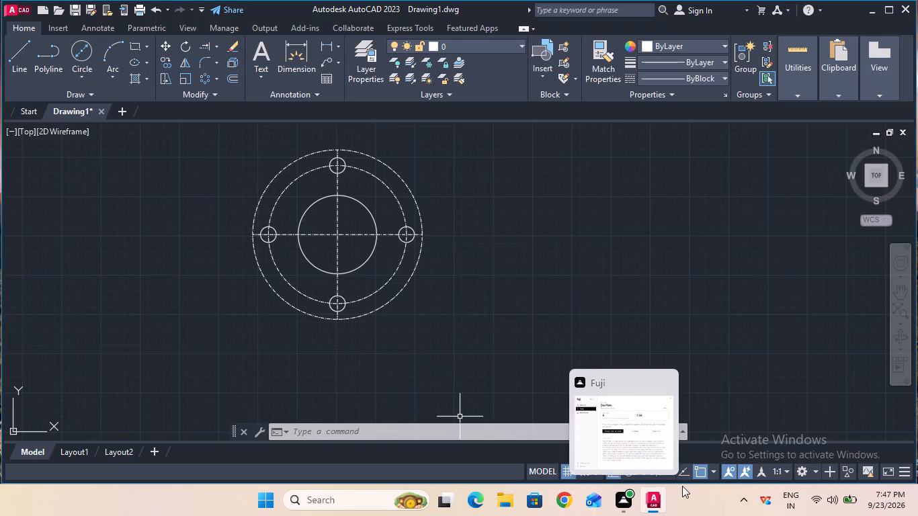
Set the current linetype to CENTER and draw a 47 mm horizontal line rightward from the bottom of the outer 54 mm circle.
scroll(612, 361, "down", 2, "ctrl")
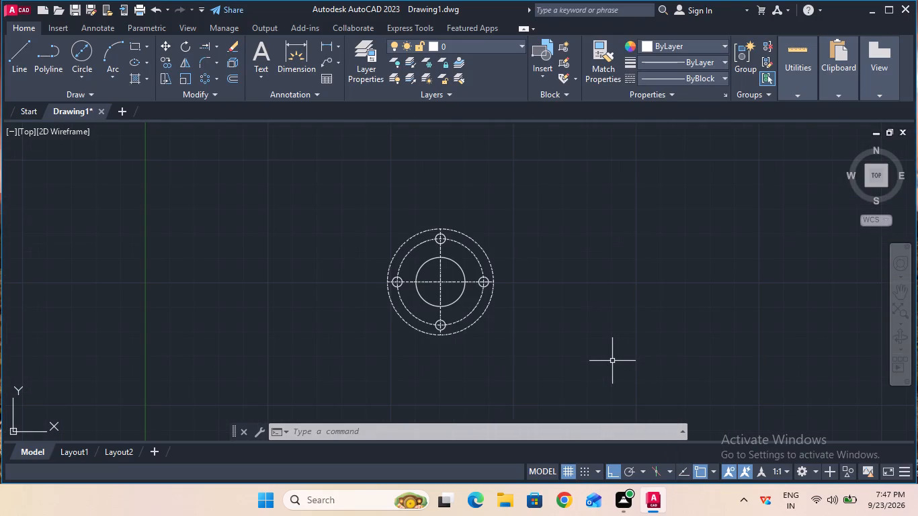
left_click(899, 294)
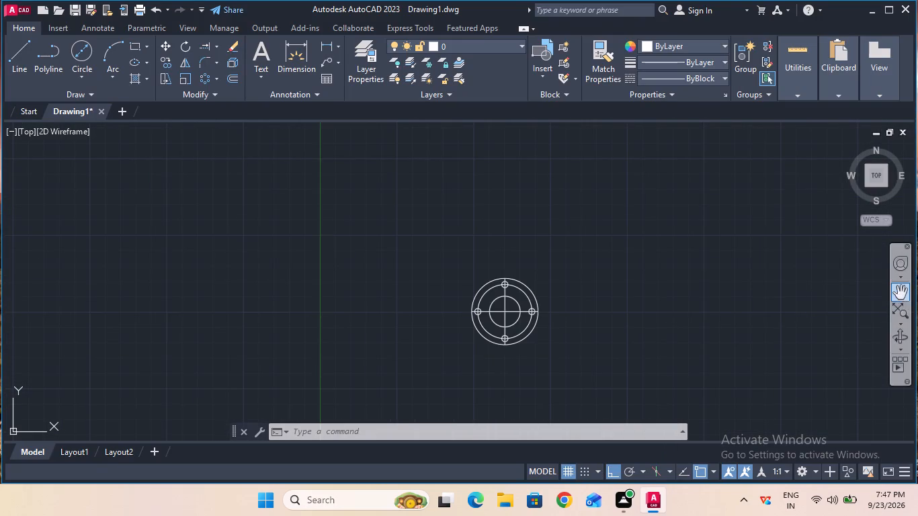
left_click_drag(633, 345, 620, 265)
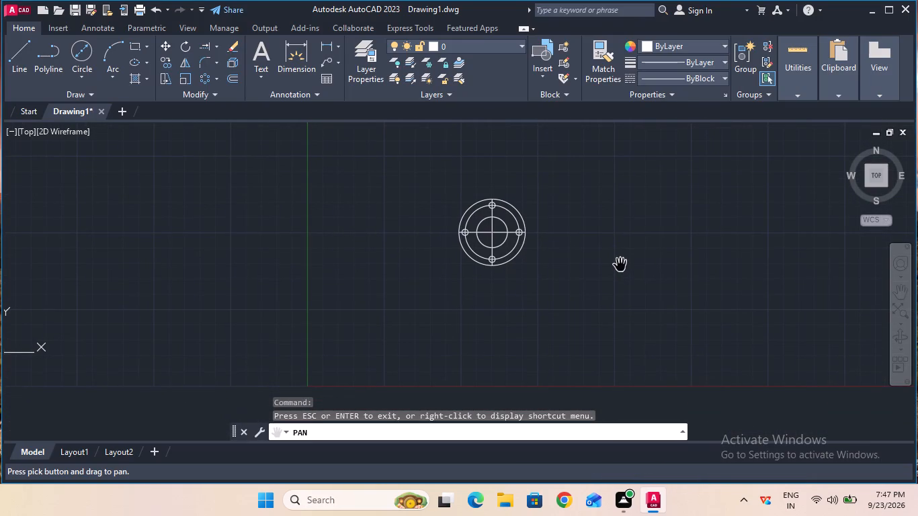
scroll(620, 265, "up", 2, "ctrl")
scroll(620, 265, "down", 2, "ctrl")
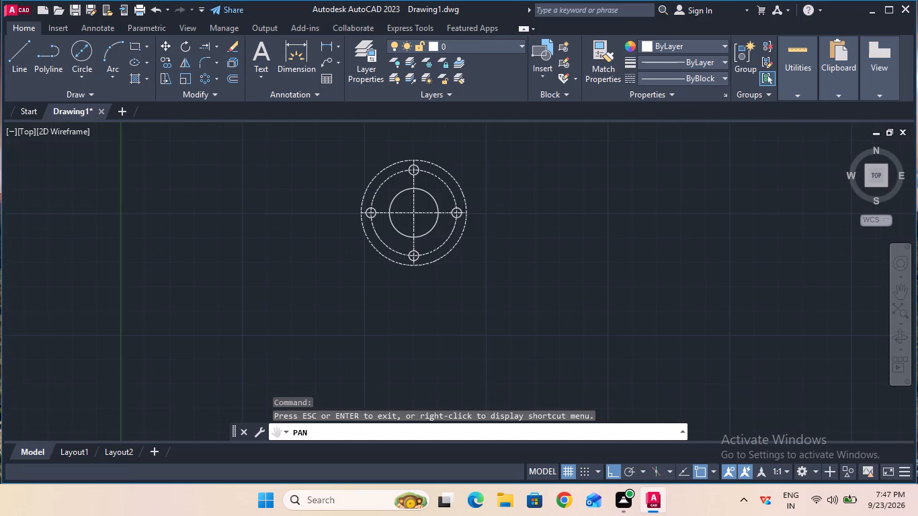
key("Escape")
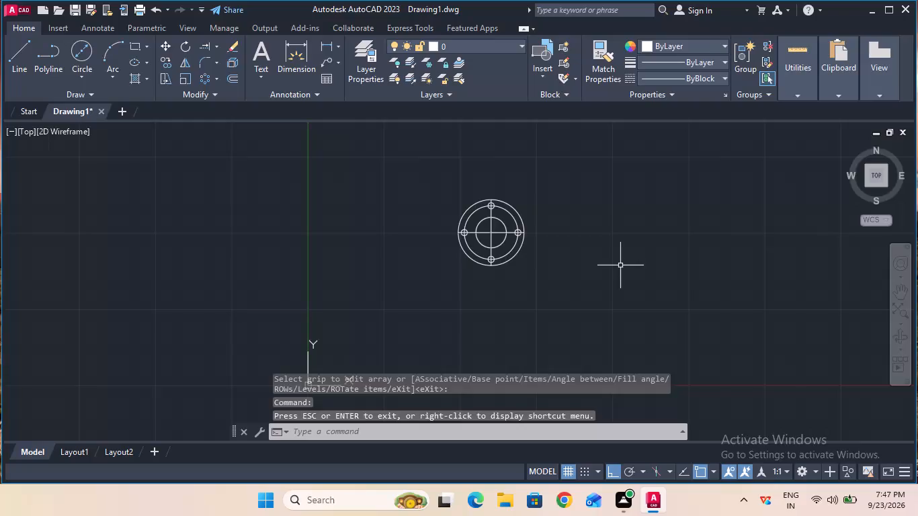
scroll(491, 232, "up", 1, "ctrl")
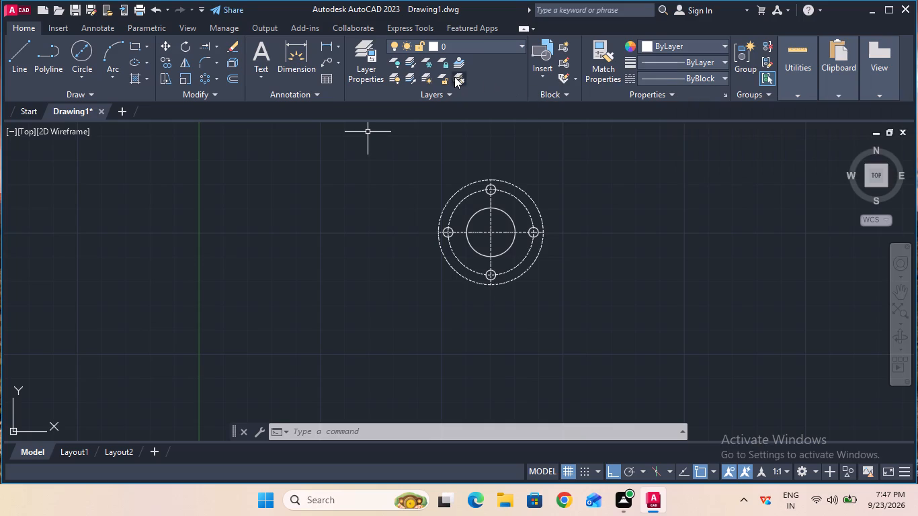
left_click(661, 77)
left_click(664, 126)
left_click(19, 75)
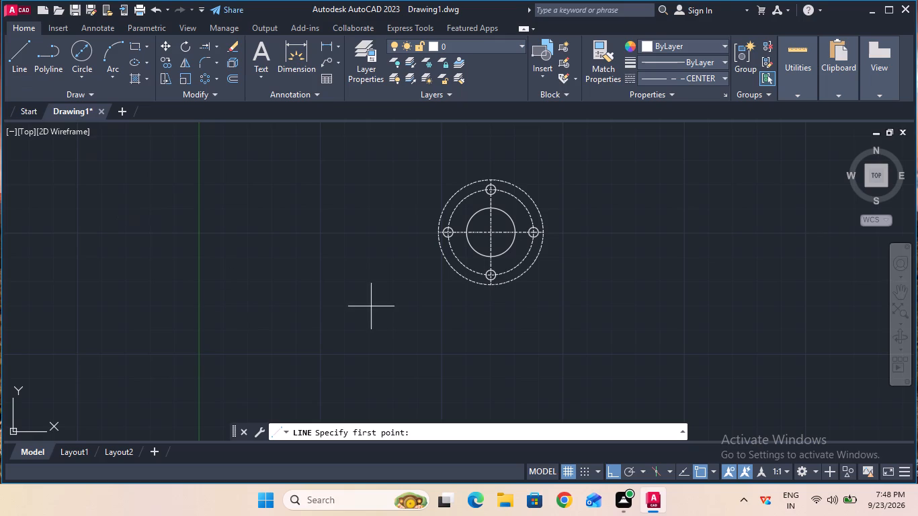
left_click(491, 289)
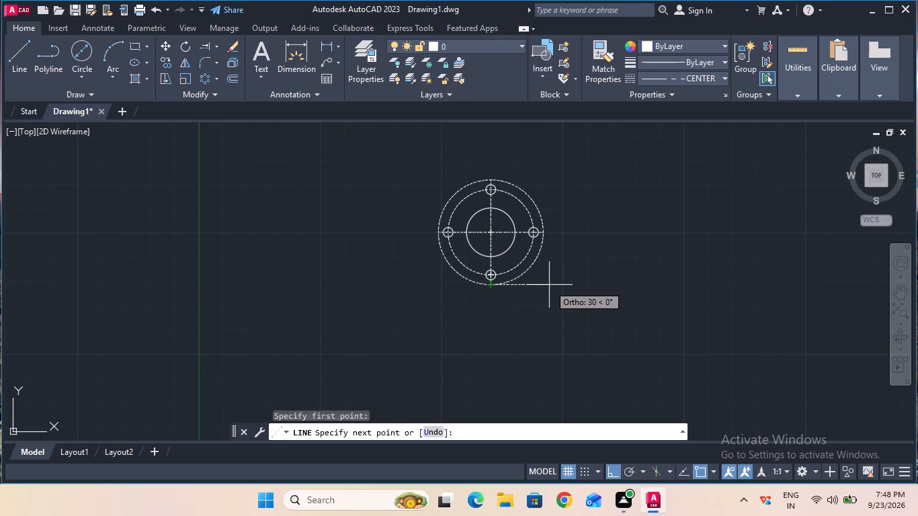
key("4")
key("7")
key("Return")
key("Escape")
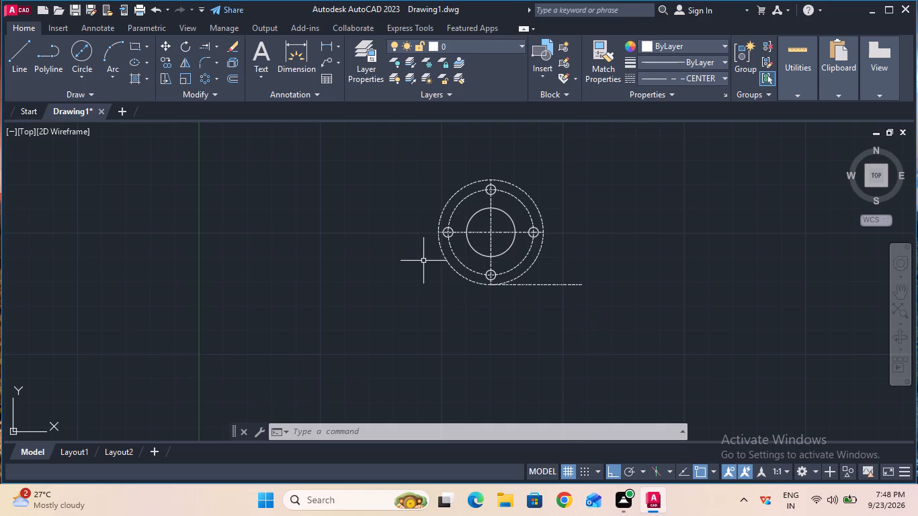
Draw a 45 mm diameter CENTER-linetype circle centred on the free right end of the 47 mm line.
left_click(83, 60)
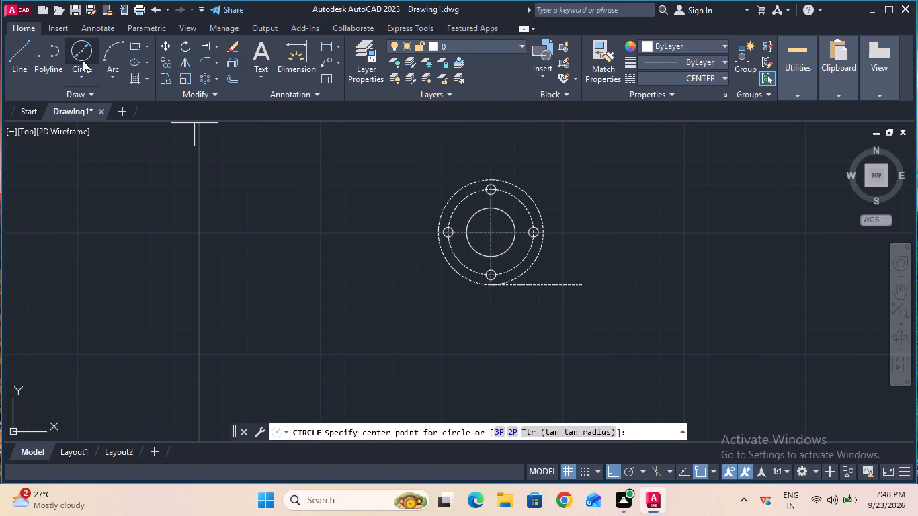
left_click(583, 286)
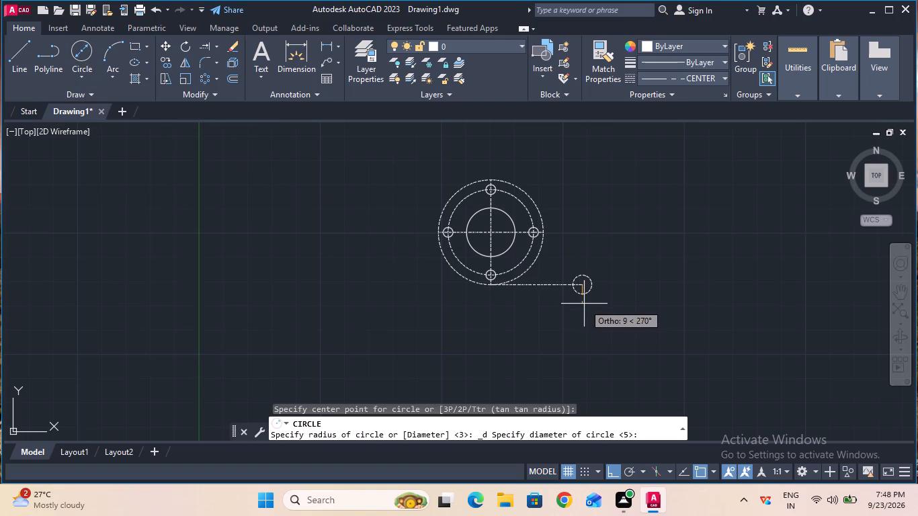
type("45")
key("Return")
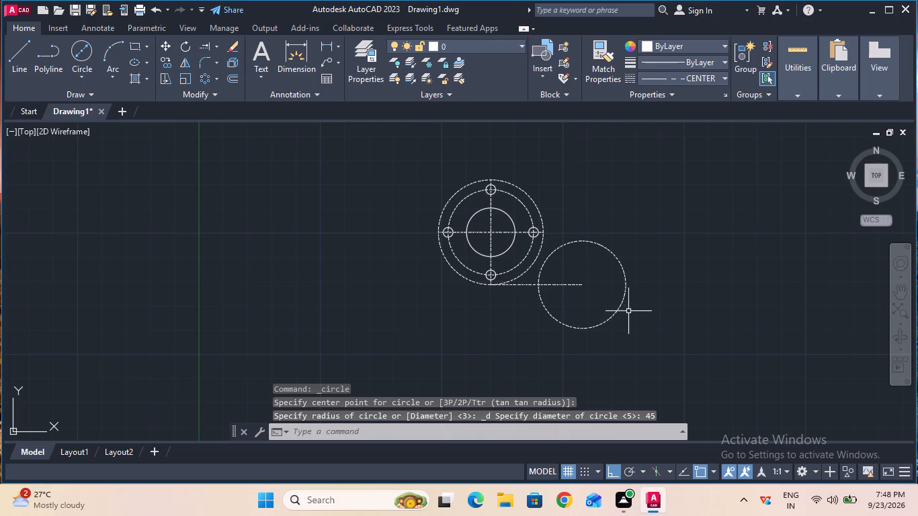
key("Escape")
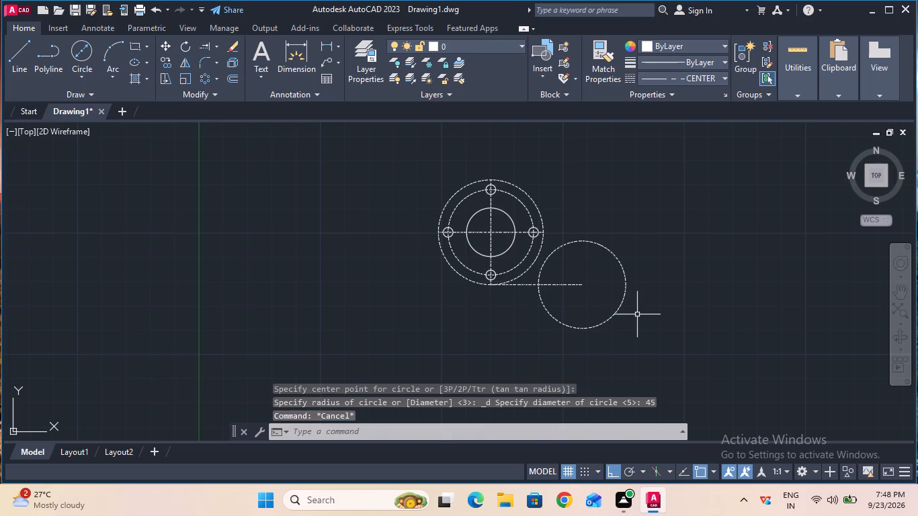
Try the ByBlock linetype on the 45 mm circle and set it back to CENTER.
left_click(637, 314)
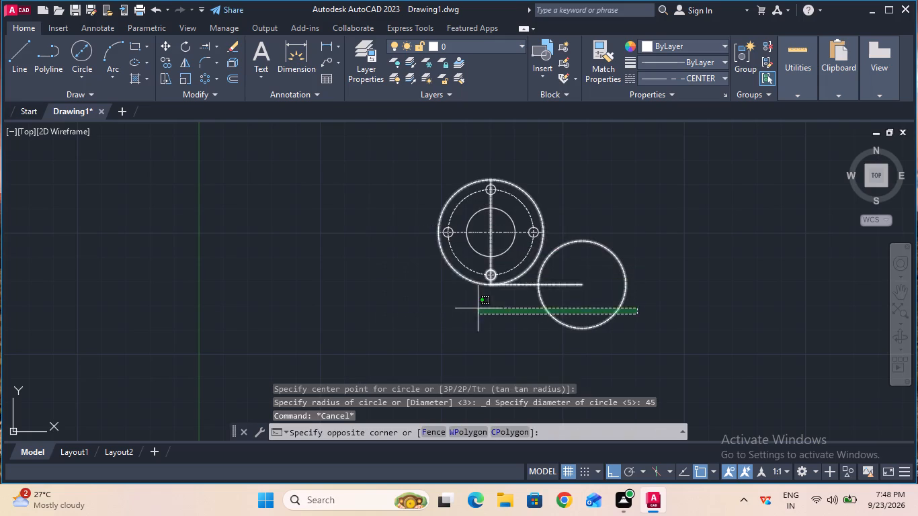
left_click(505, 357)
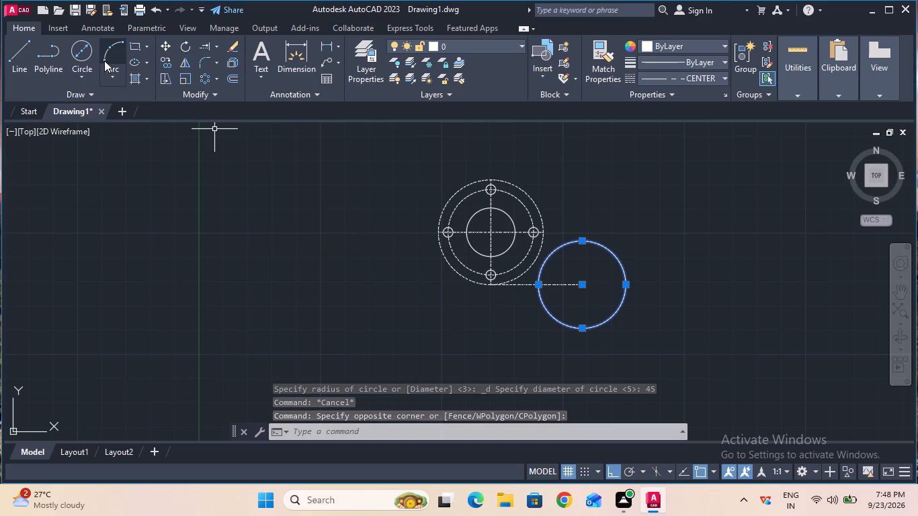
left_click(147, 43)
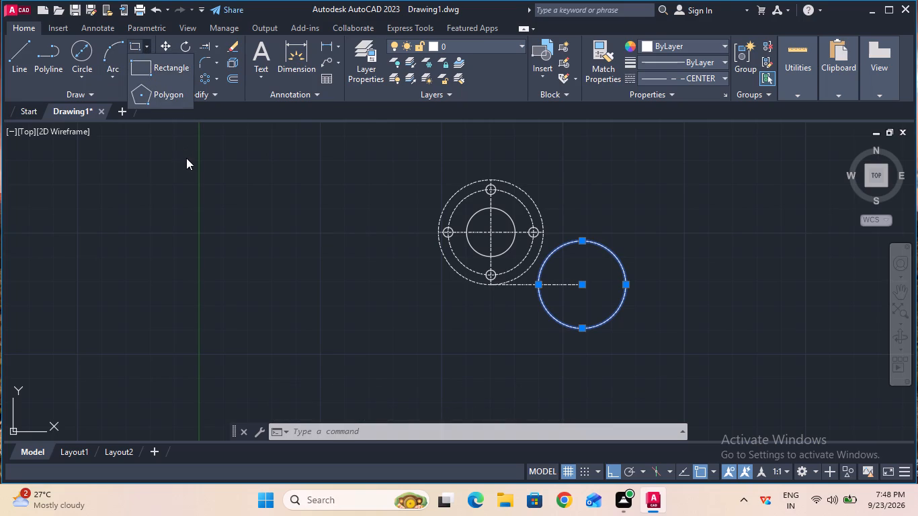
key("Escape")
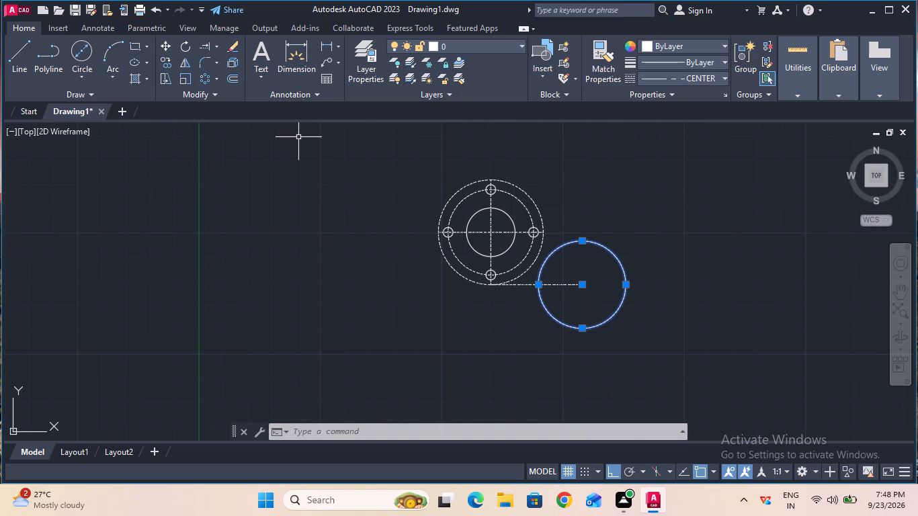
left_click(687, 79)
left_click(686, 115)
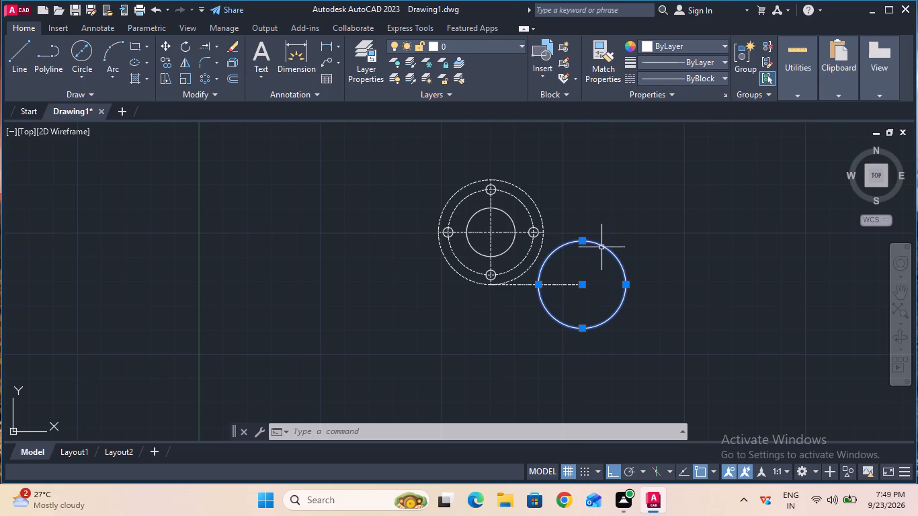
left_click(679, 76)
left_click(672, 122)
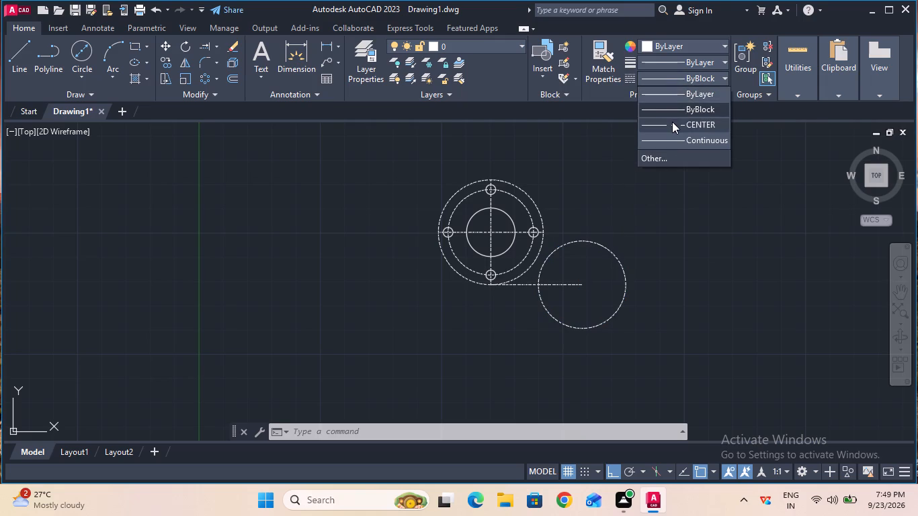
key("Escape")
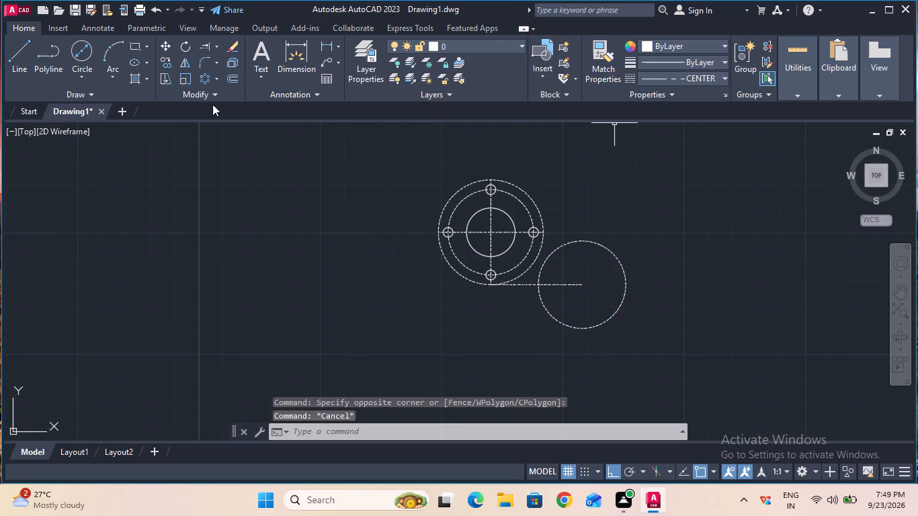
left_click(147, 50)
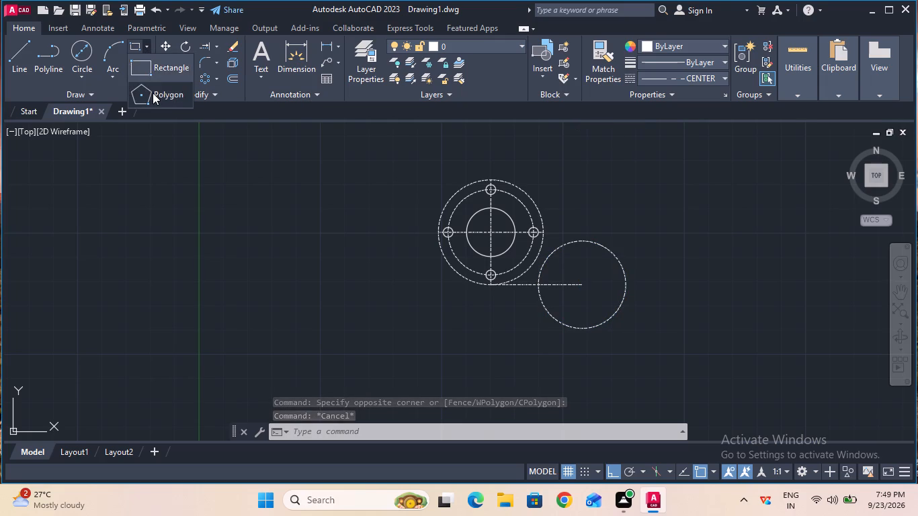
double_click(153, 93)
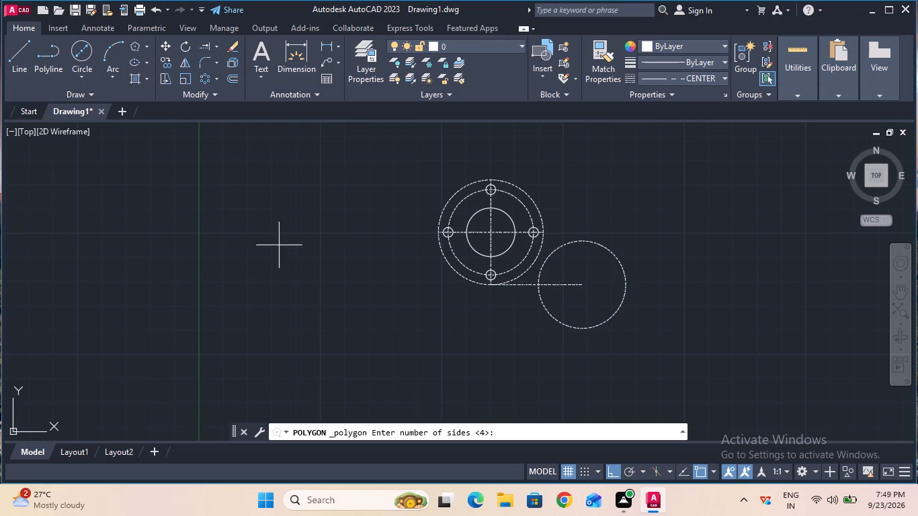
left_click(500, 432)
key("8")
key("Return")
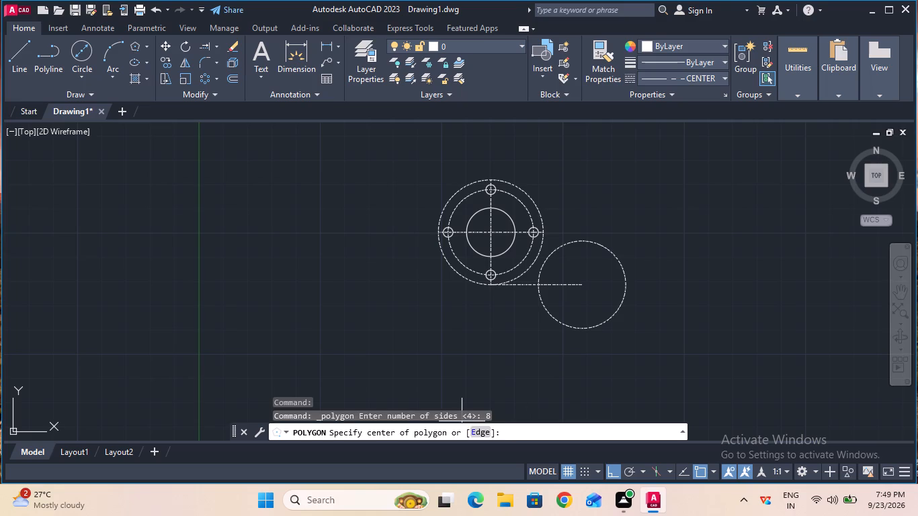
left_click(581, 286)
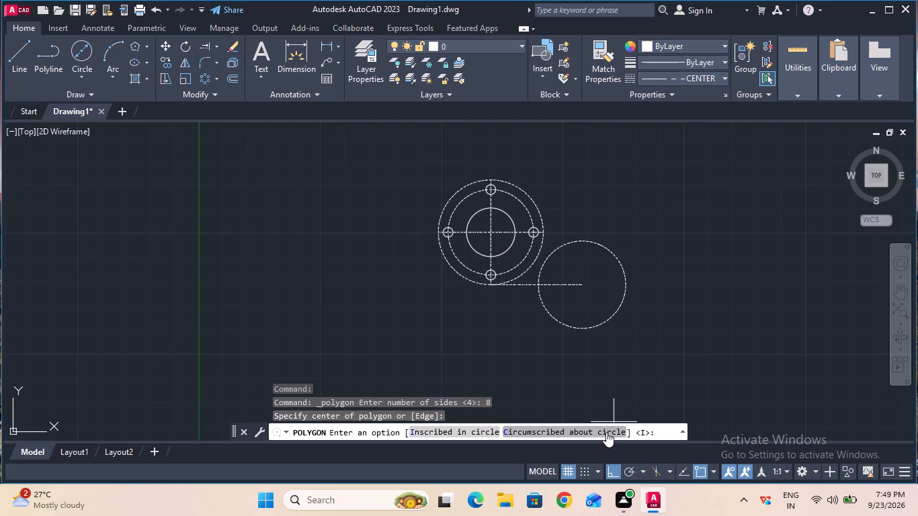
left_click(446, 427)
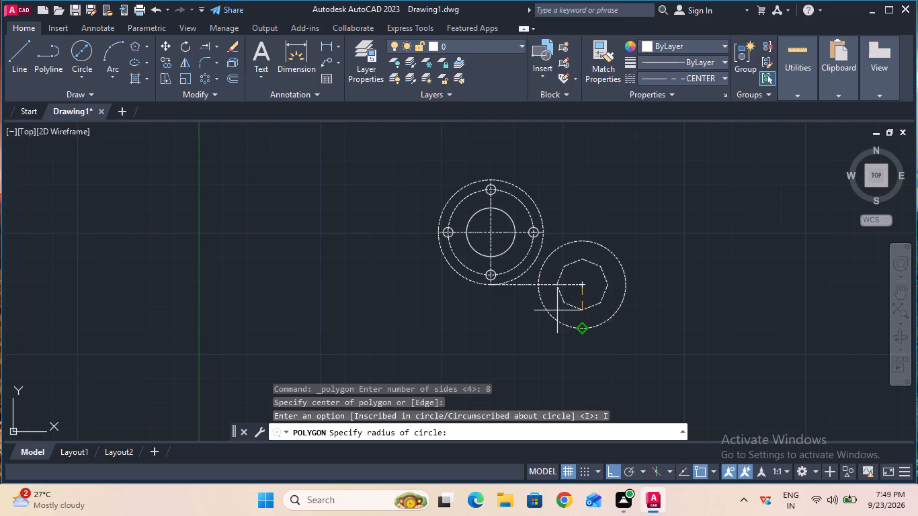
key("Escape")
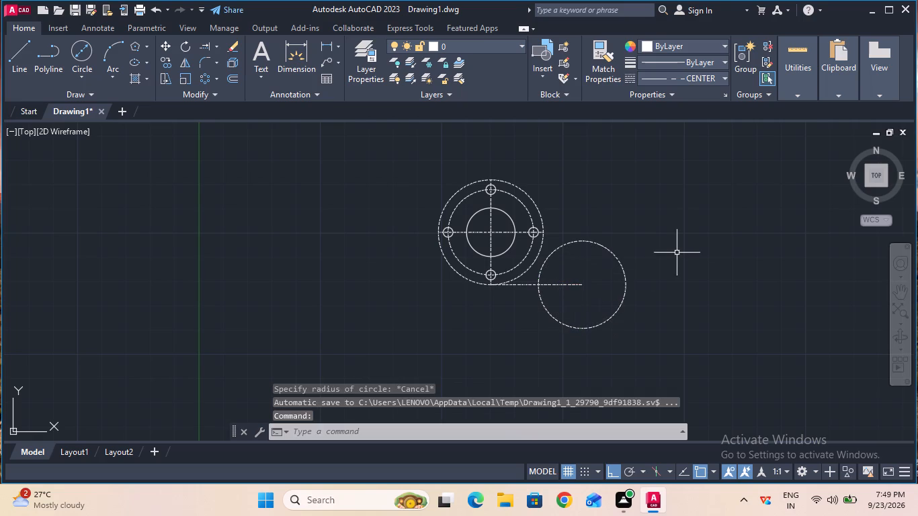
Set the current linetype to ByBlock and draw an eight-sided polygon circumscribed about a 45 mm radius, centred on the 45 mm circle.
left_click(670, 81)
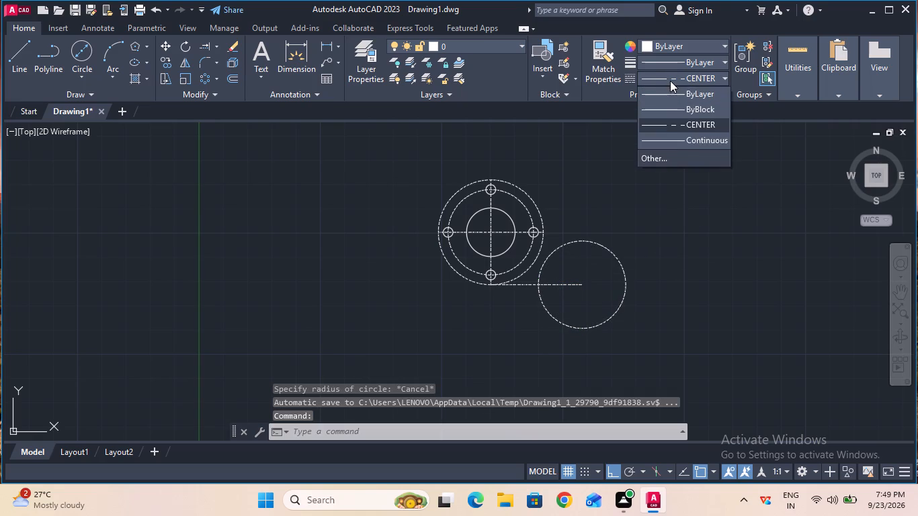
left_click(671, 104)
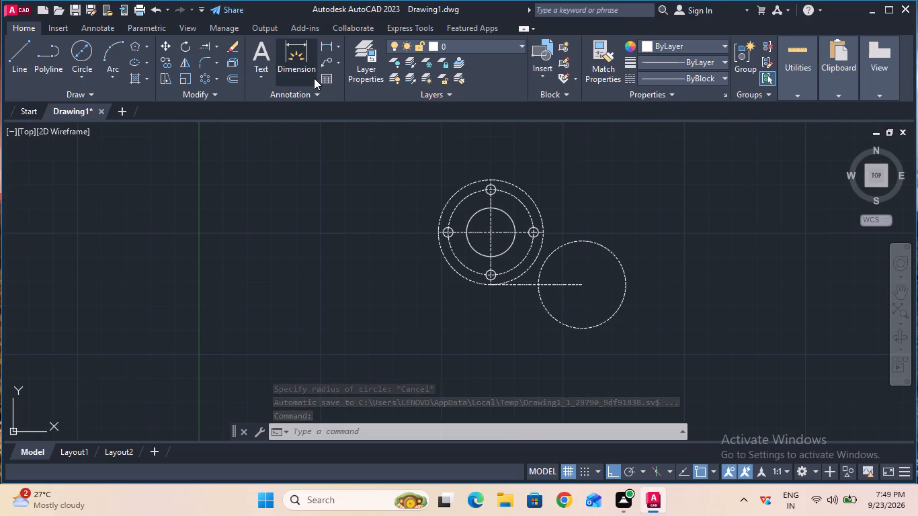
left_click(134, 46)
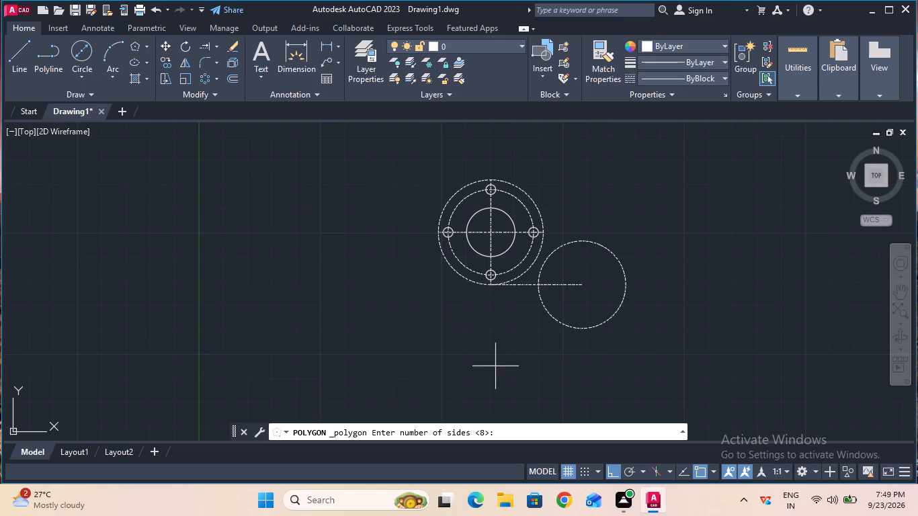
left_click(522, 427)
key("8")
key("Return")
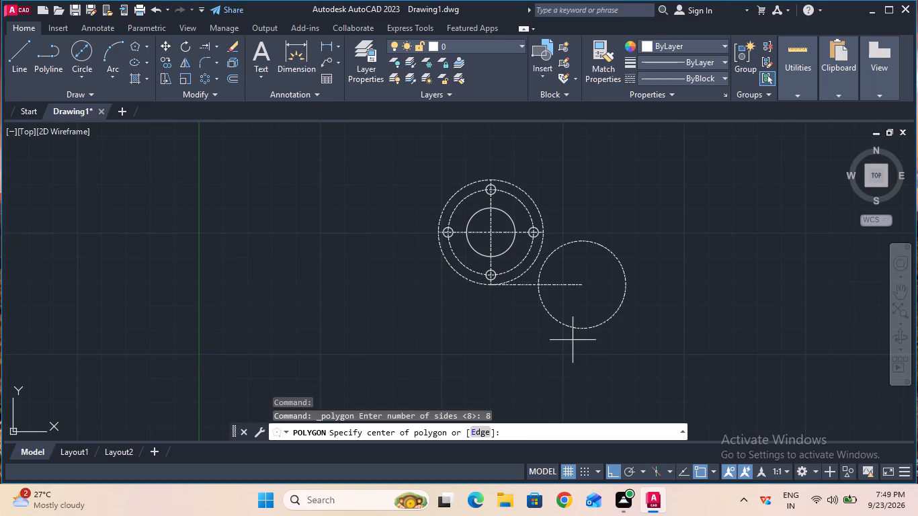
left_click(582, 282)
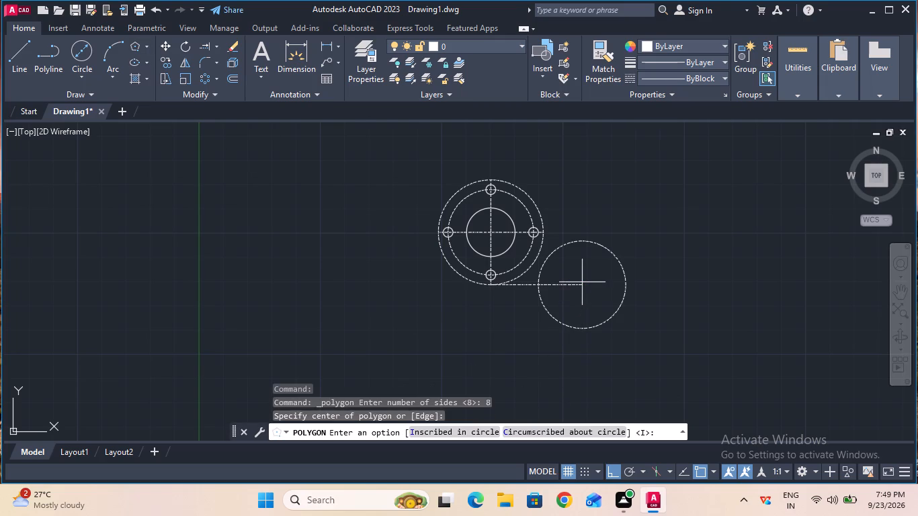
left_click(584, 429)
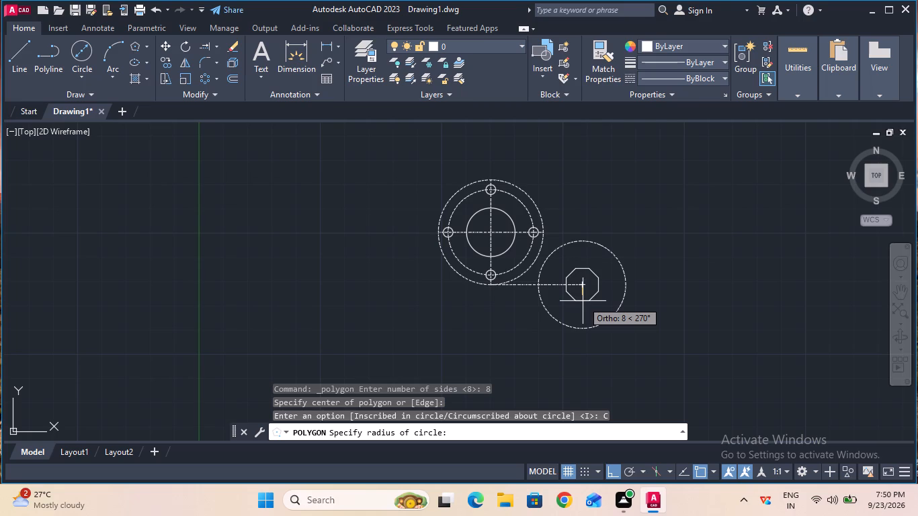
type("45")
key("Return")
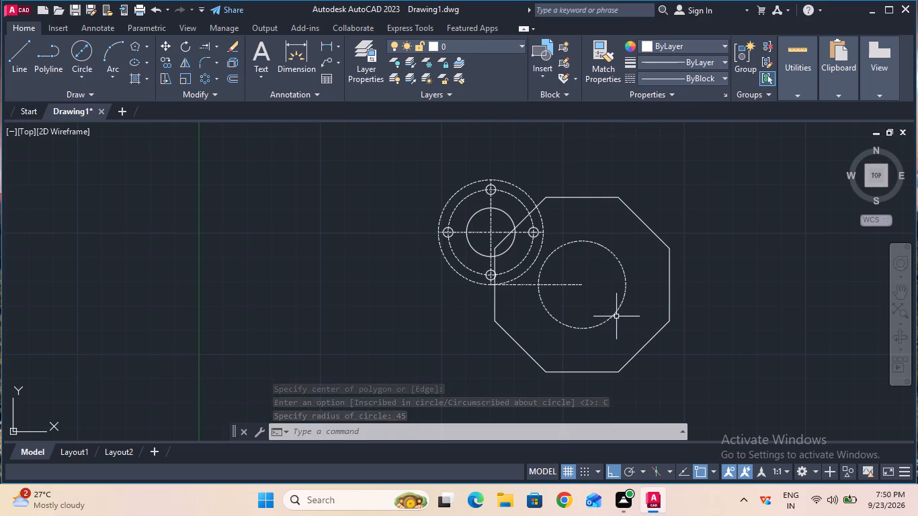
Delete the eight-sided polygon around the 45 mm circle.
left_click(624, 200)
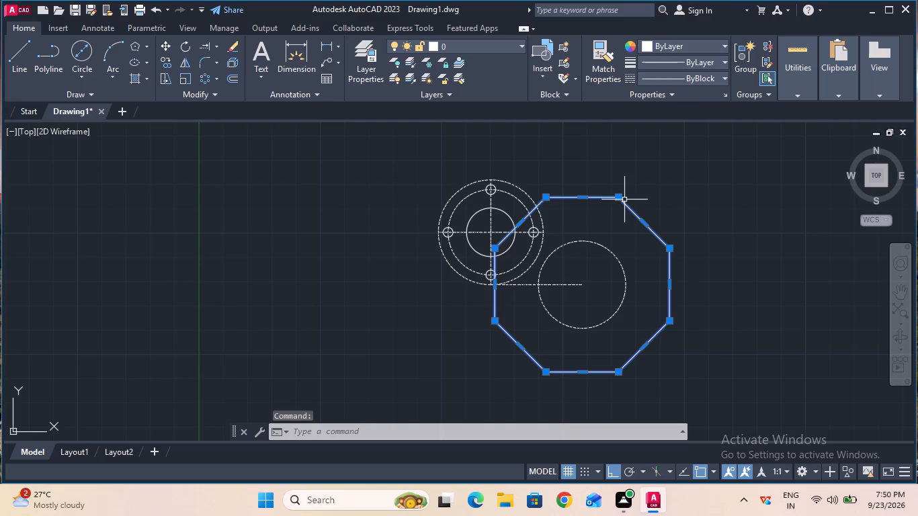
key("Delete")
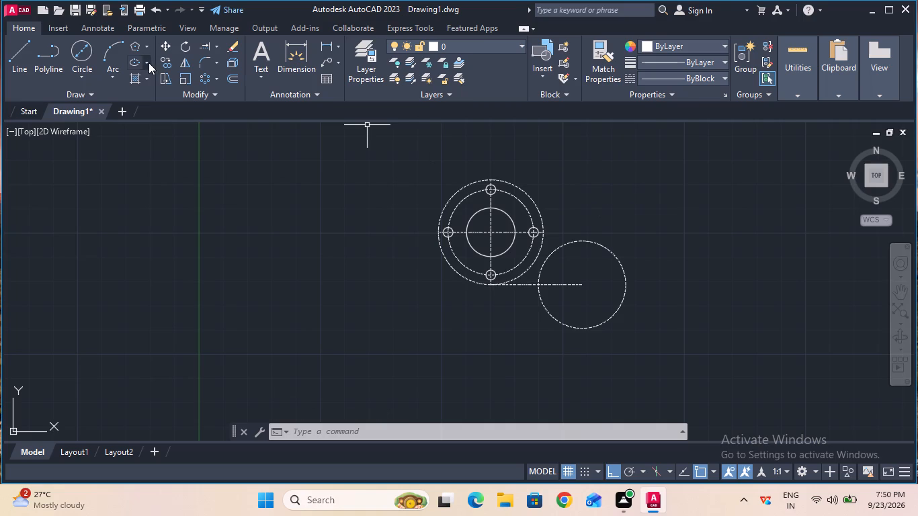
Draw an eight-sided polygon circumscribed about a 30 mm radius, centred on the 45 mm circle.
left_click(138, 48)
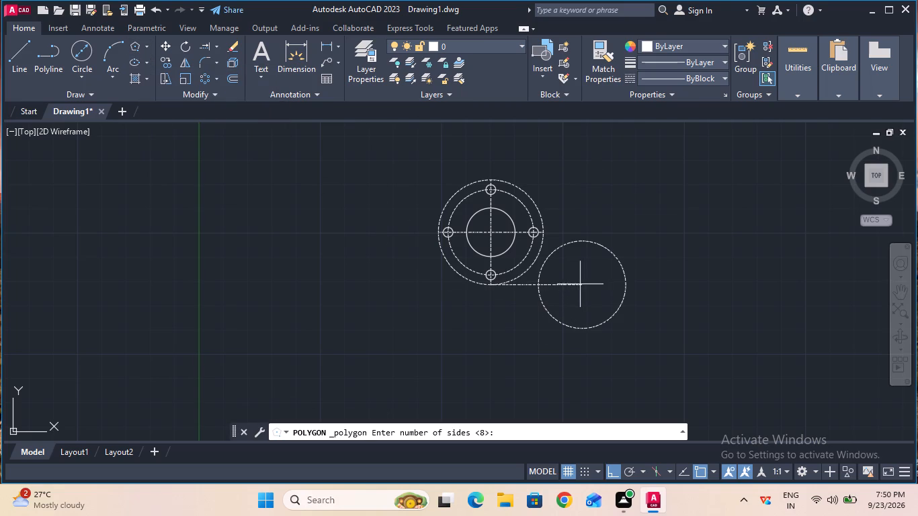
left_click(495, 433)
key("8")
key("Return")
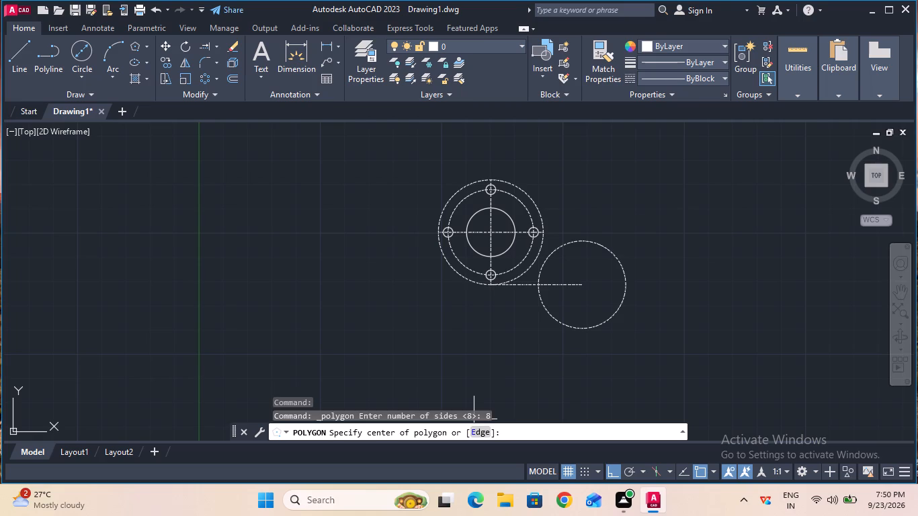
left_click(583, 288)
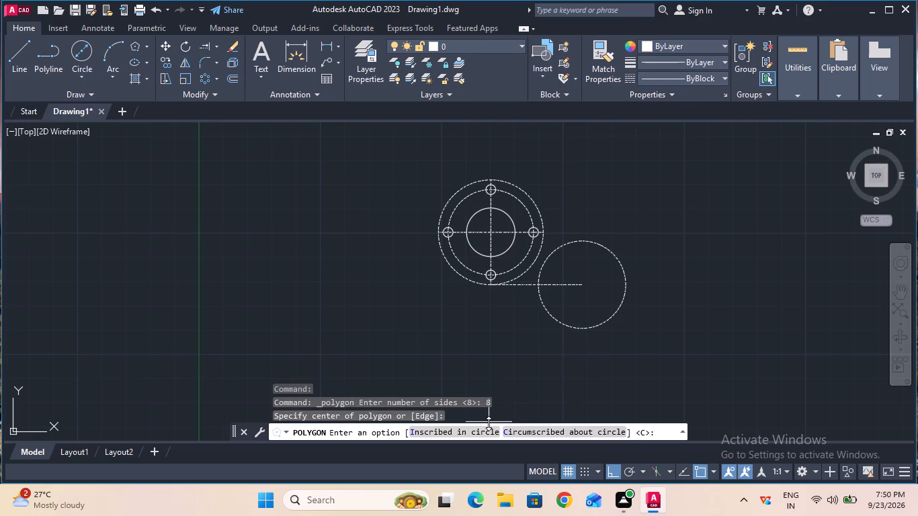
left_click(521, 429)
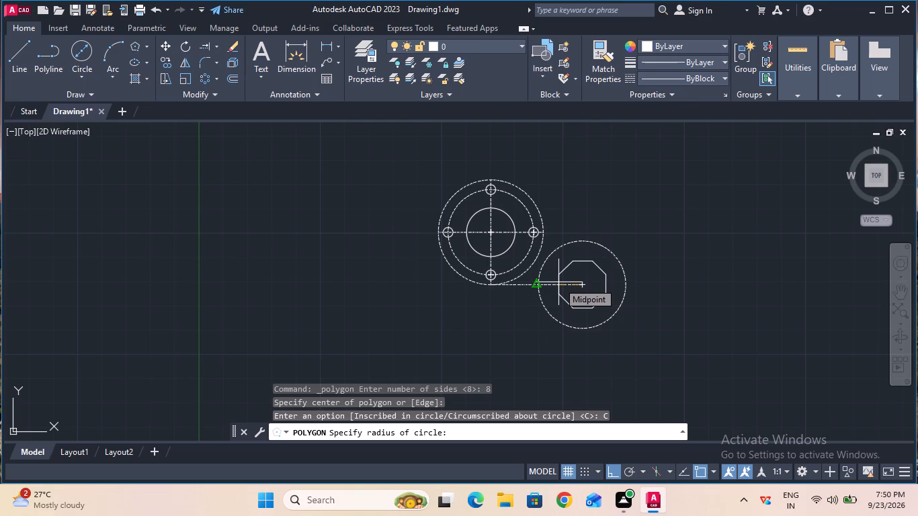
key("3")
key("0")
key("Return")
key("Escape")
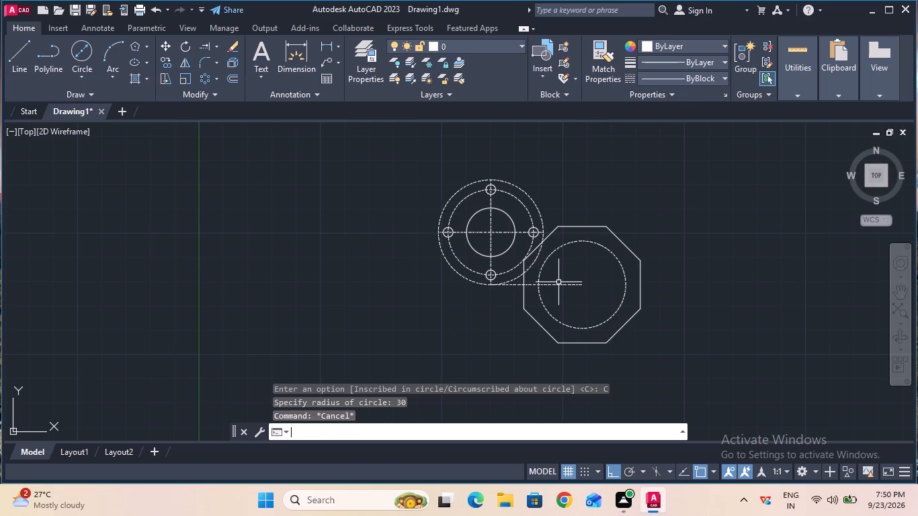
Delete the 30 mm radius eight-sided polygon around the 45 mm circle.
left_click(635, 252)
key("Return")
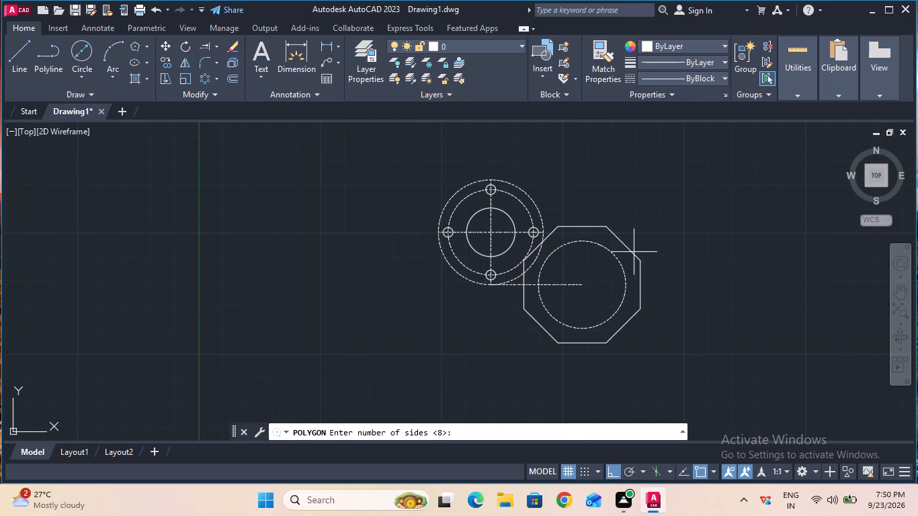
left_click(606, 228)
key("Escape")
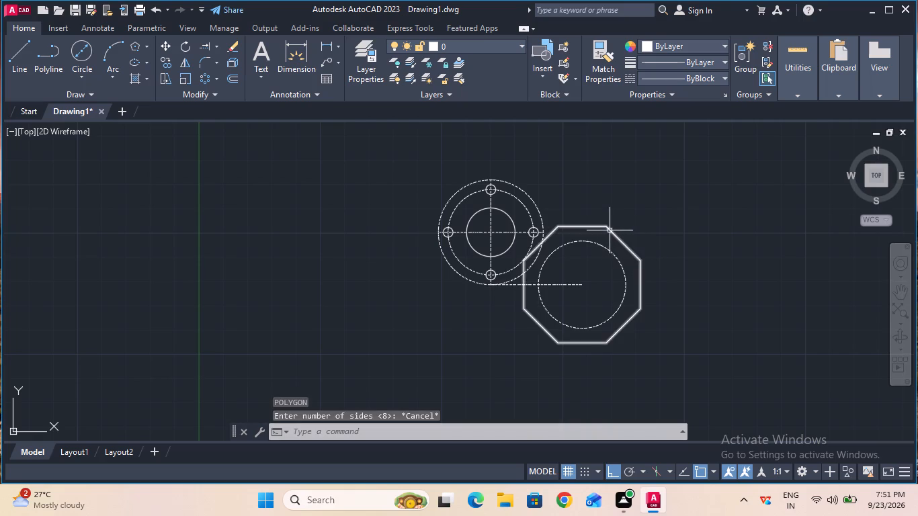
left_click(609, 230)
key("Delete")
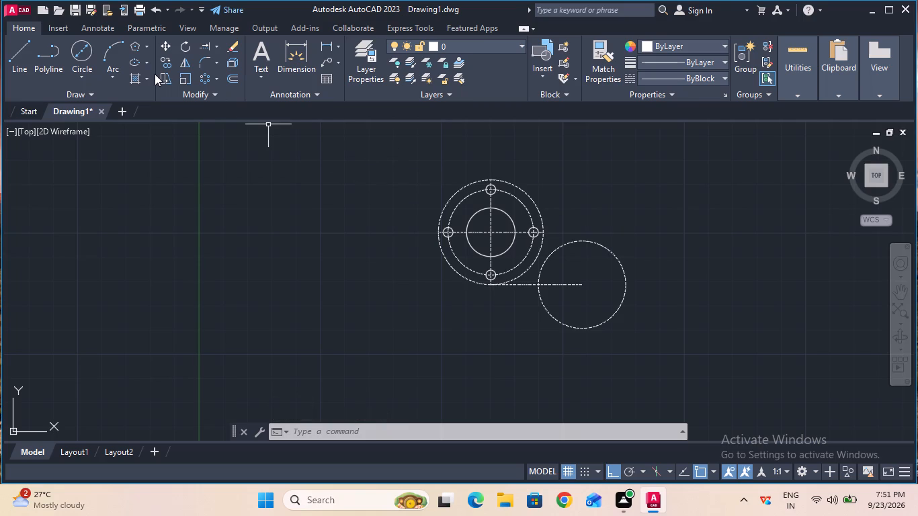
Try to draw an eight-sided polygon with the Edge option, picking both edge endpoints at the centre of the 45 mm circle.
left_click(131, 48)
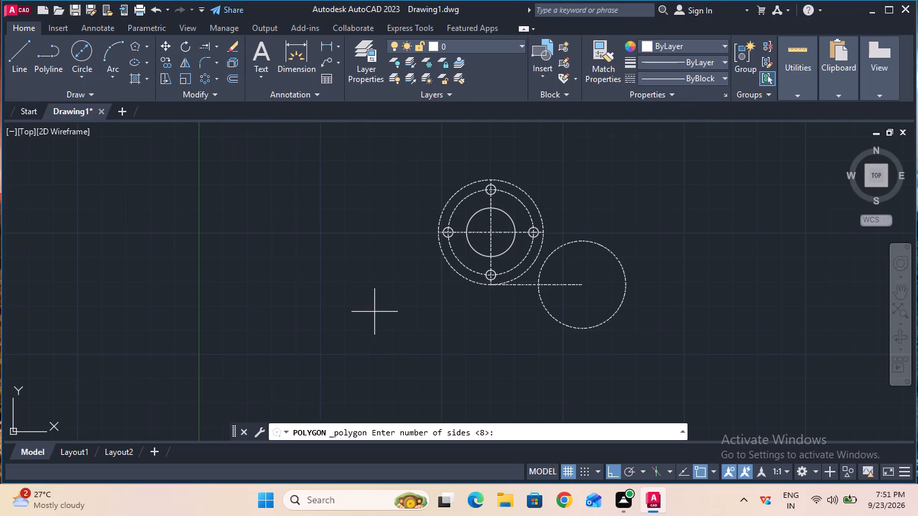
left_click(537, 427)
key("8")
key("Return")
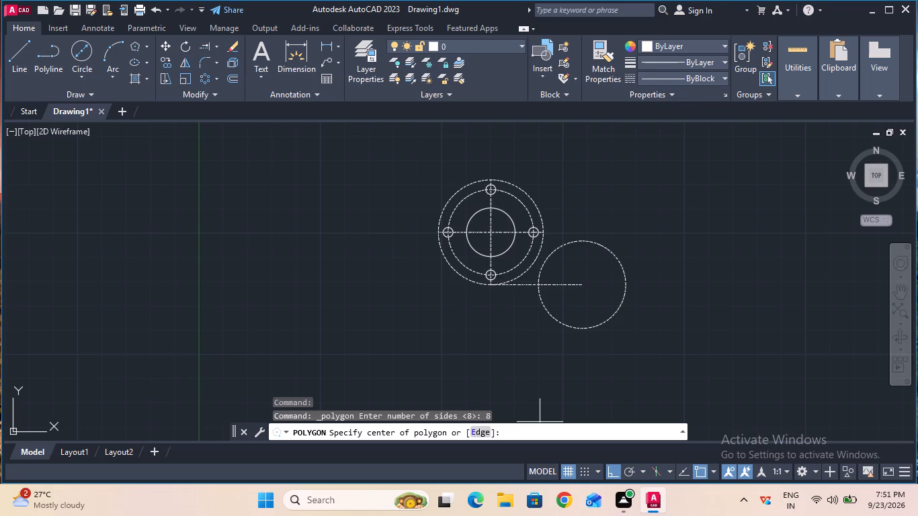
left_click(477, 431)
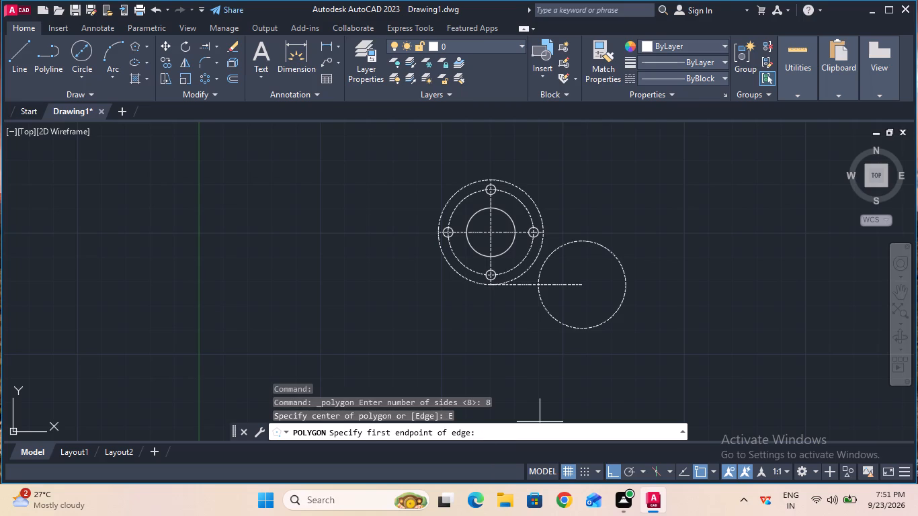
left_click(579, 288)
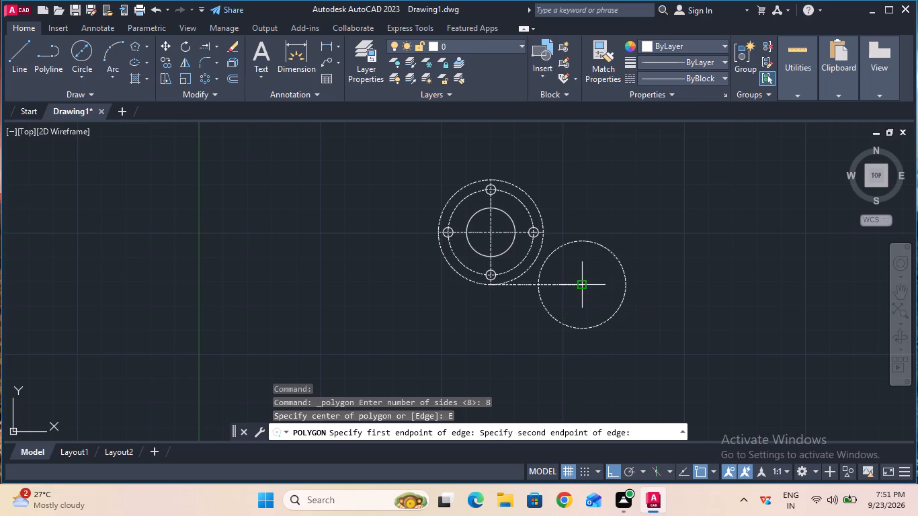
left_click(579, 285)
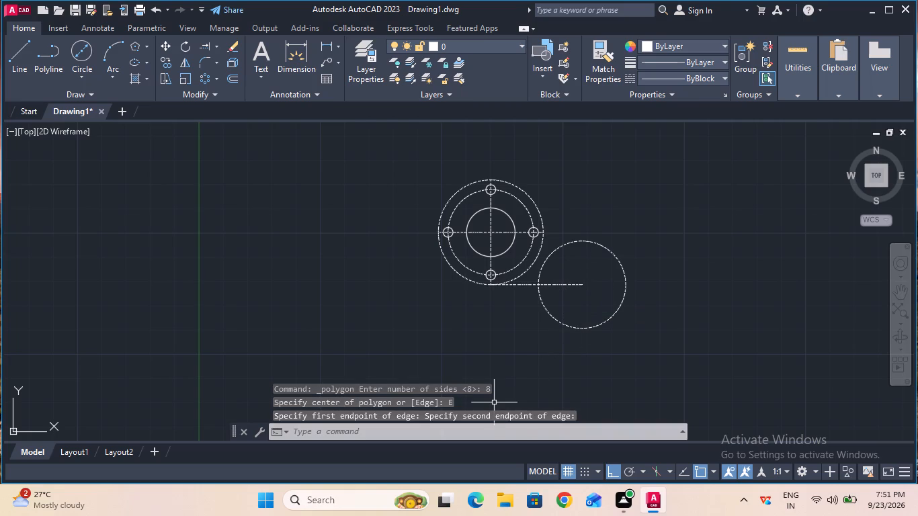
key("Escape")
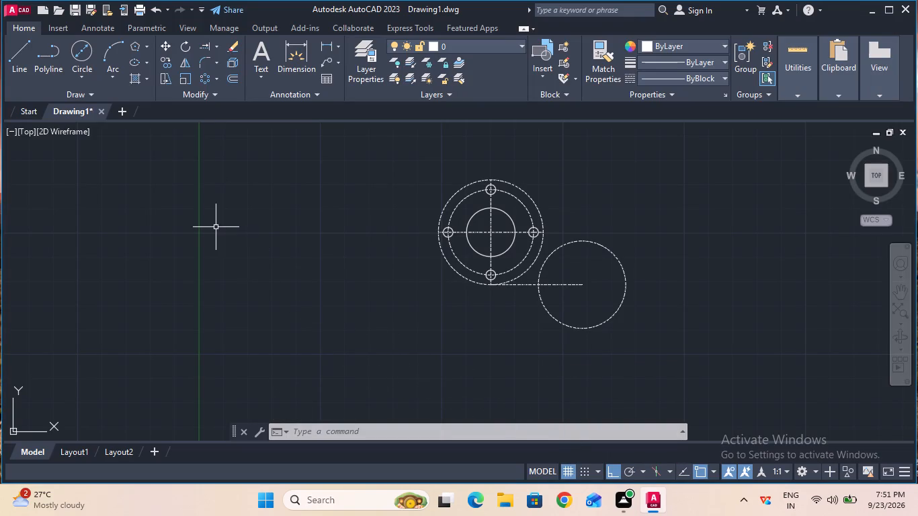
Set the current linetype to CENTER and draw a 45 mm diameter circle centred on the free end of the 47 mm line.
left_click(77, 60)
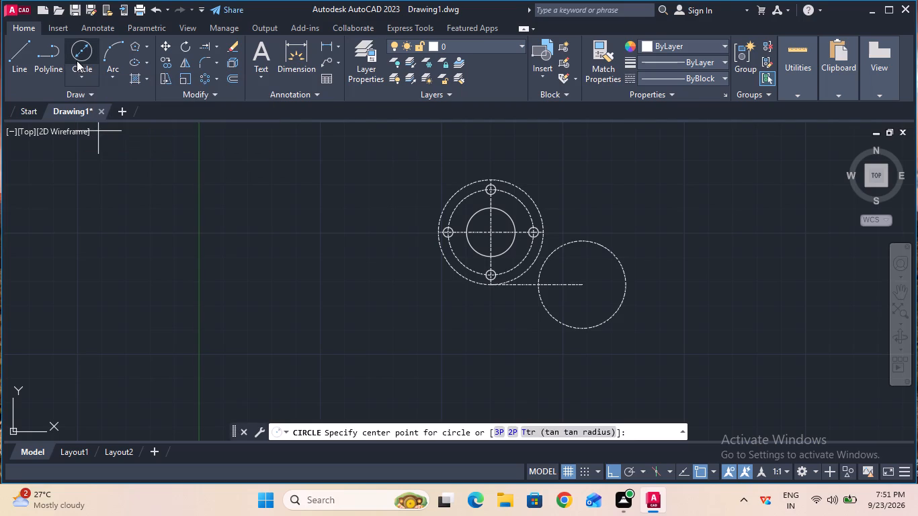
left_click(661, 77)
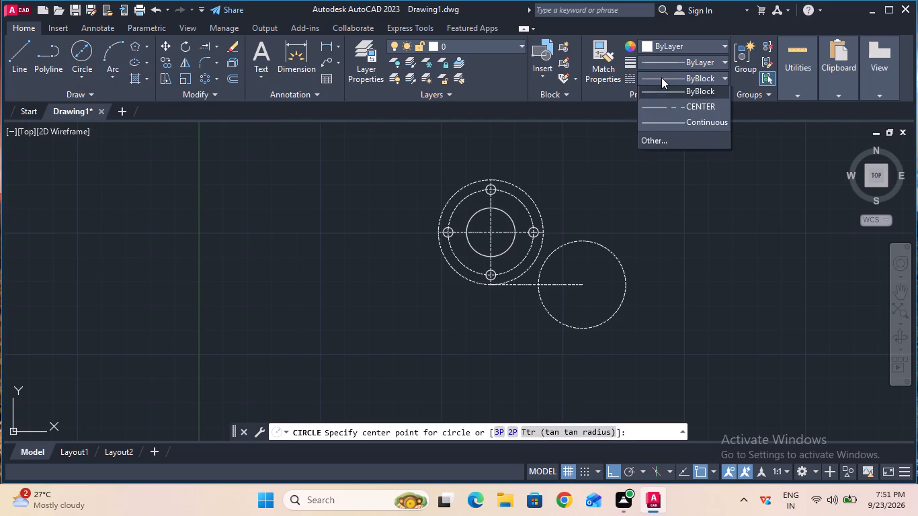
left_click(671, 124)
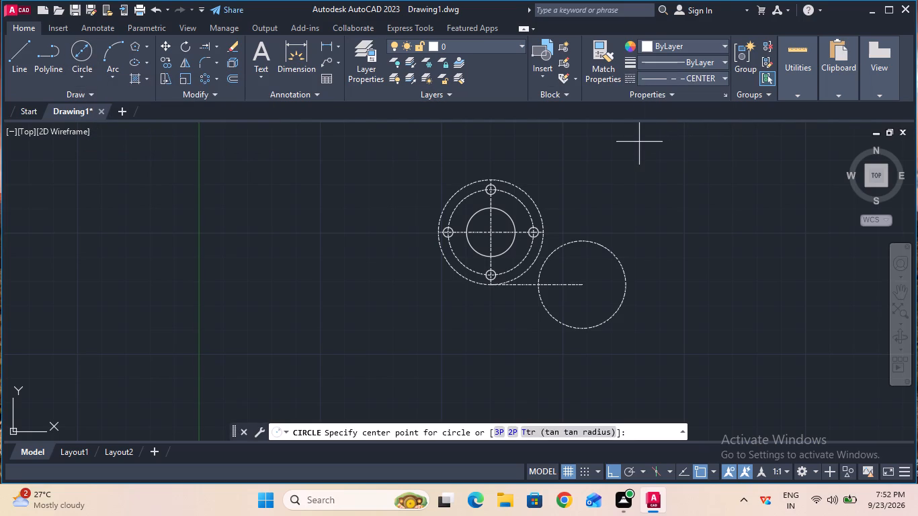
left_click(579, 288)
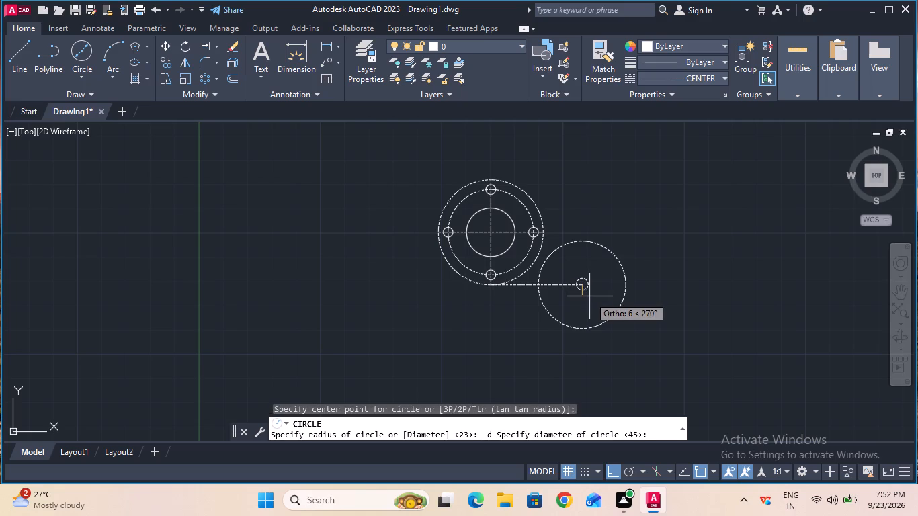
type("45")
key("Return")
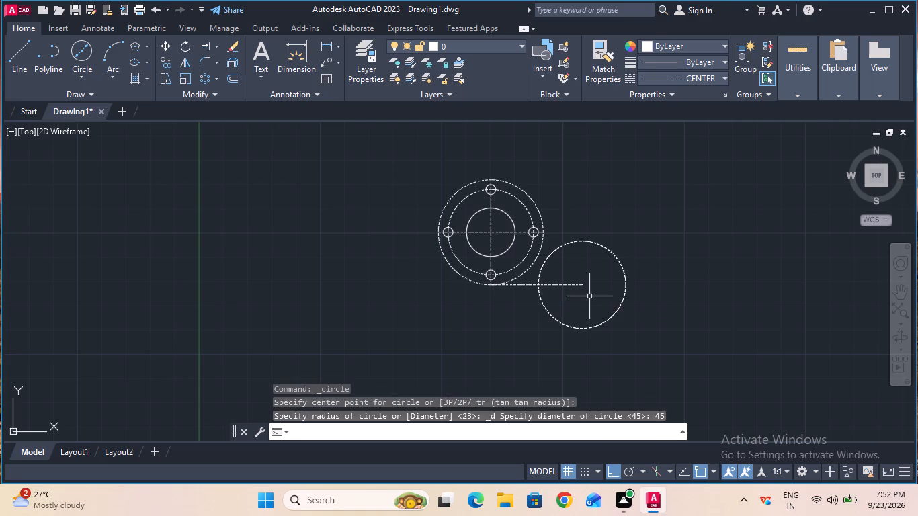
Draw another 45 mm diameter circle centred on the free end of the 47 mm line.
left_click(88, 60)
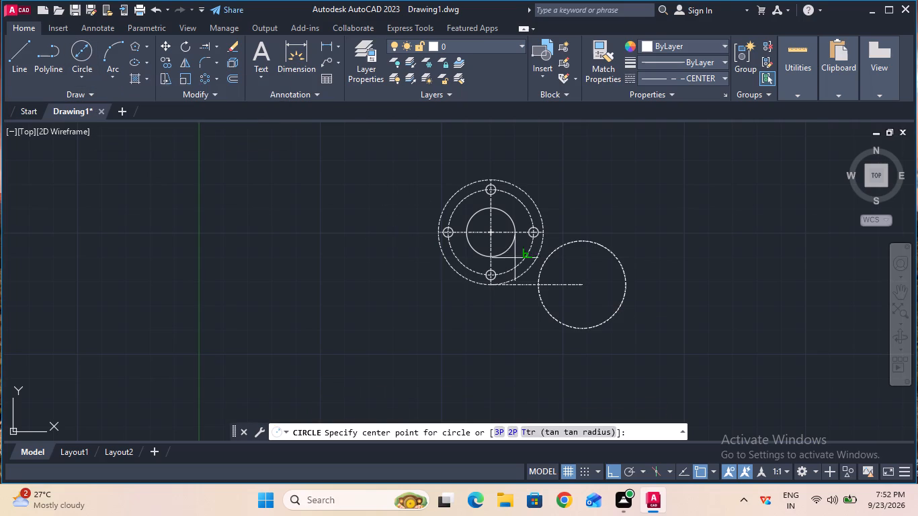
left_click(582, 286)
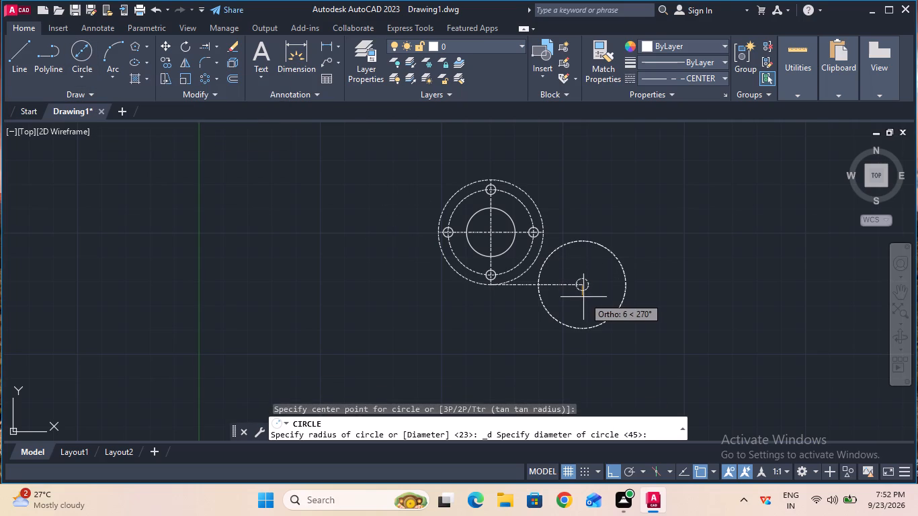
type("45")
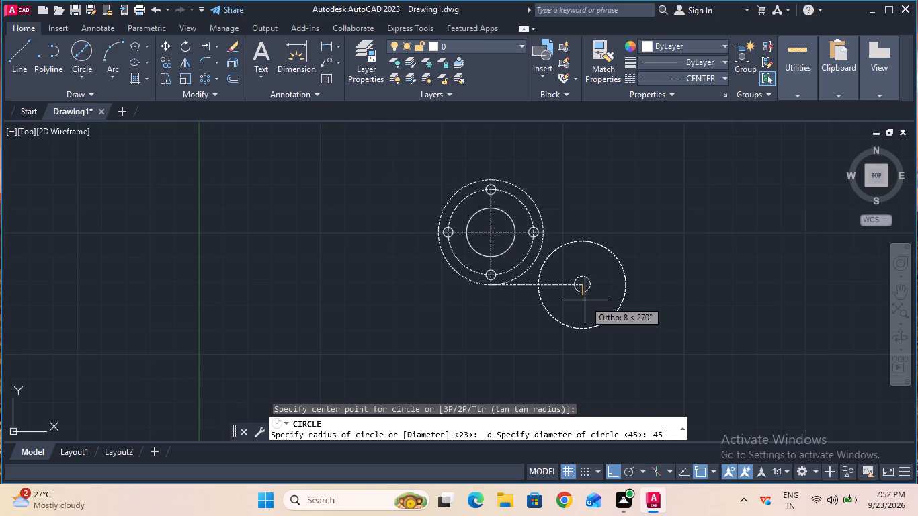
key("Return")
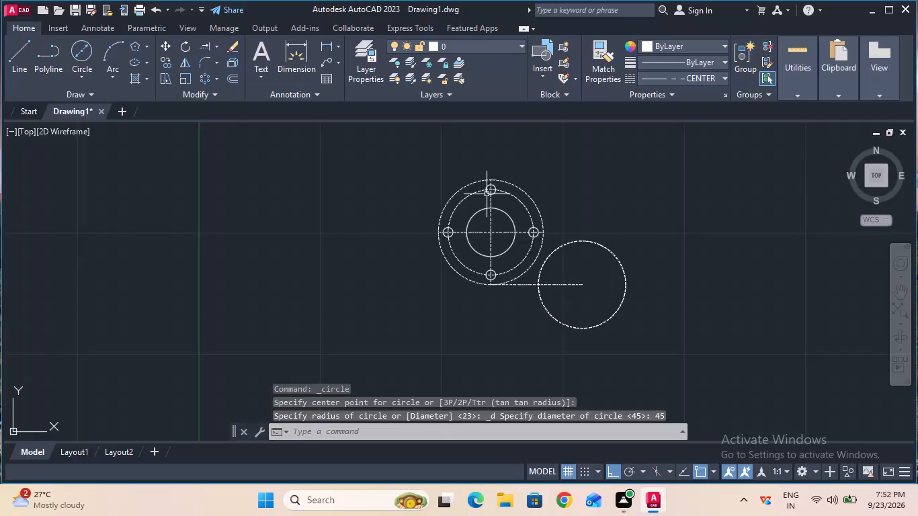
Draw a circle of 22.5 mm radius by centre and radius, centred on the existing 45 mm circle.
left_click(81, 52)
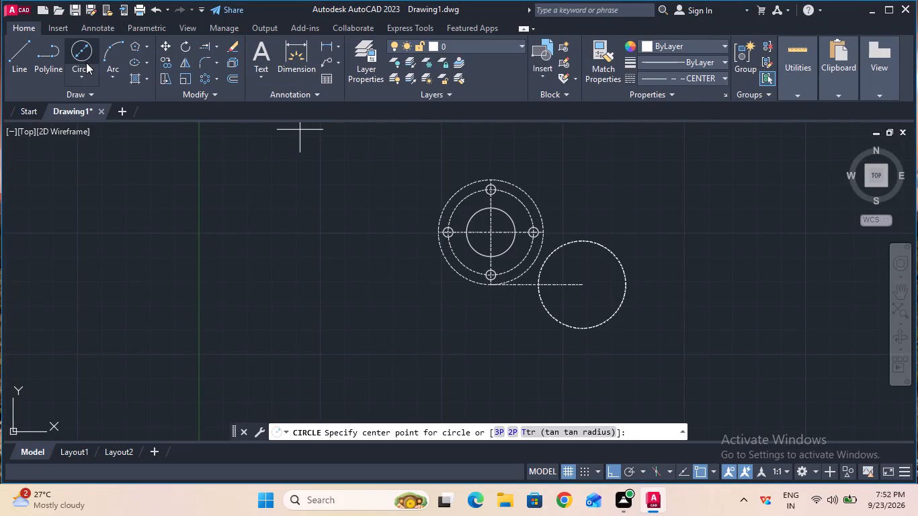
left_click(87, 76)
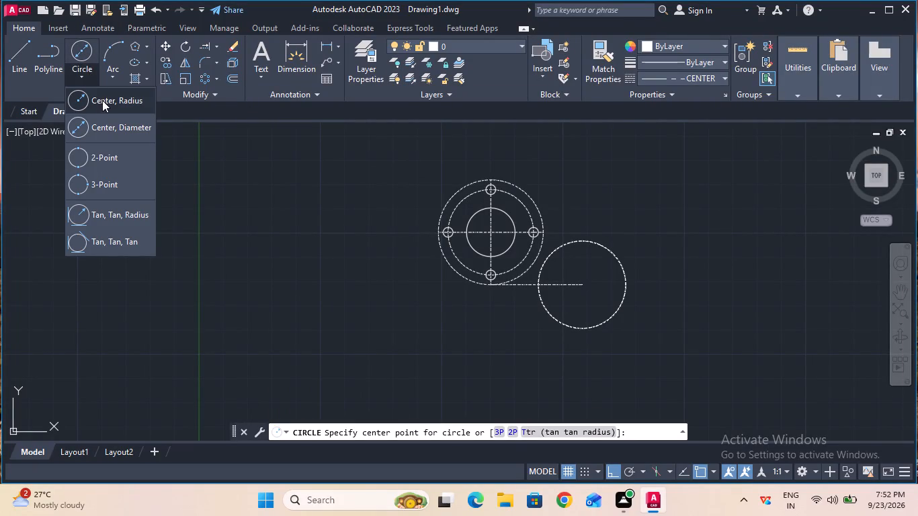
left_click(97, 92)
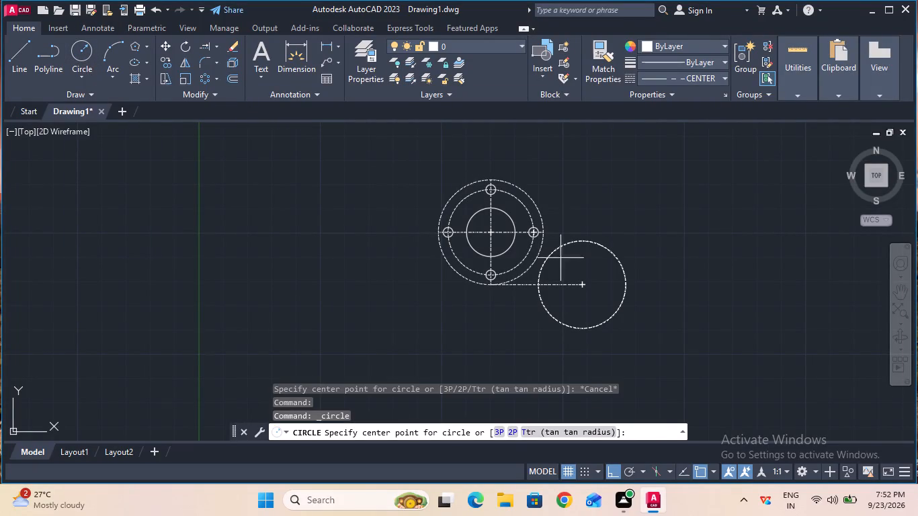
left_click(585, 287)
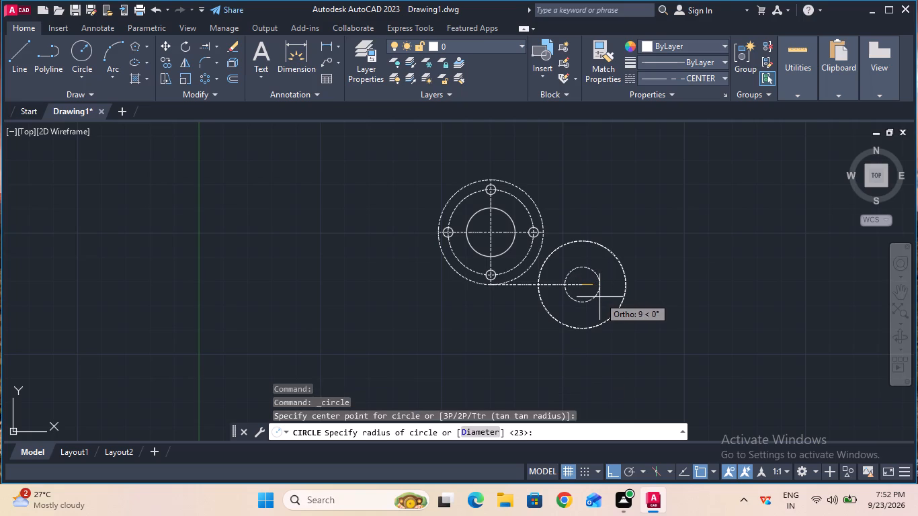
type("22")
key("period")
key("5")
key("Return")
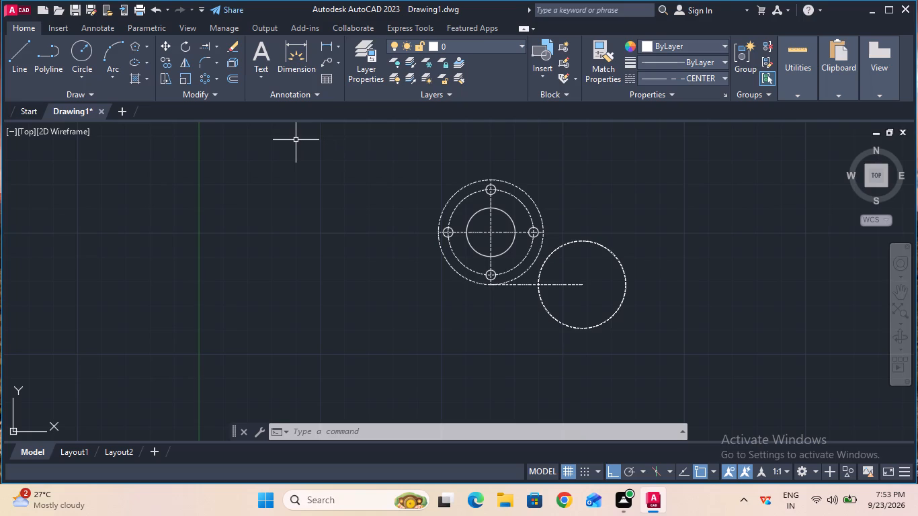
Set the current linetype to ByBlock.
left_click(115, 59)
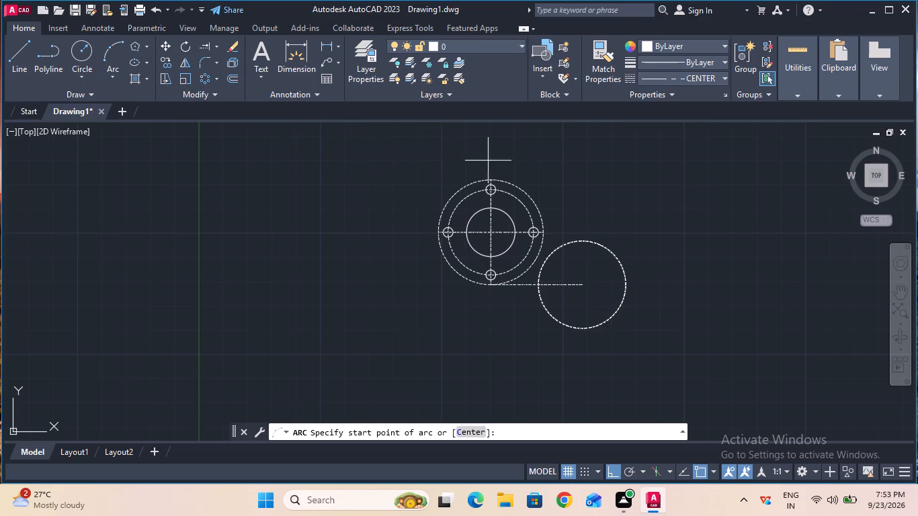
left_click(657, 82)
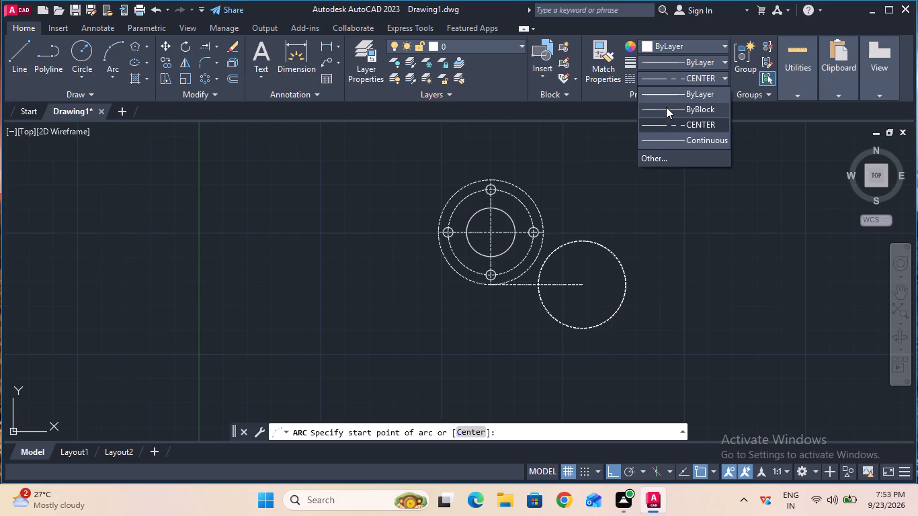
left_click(666, 107)
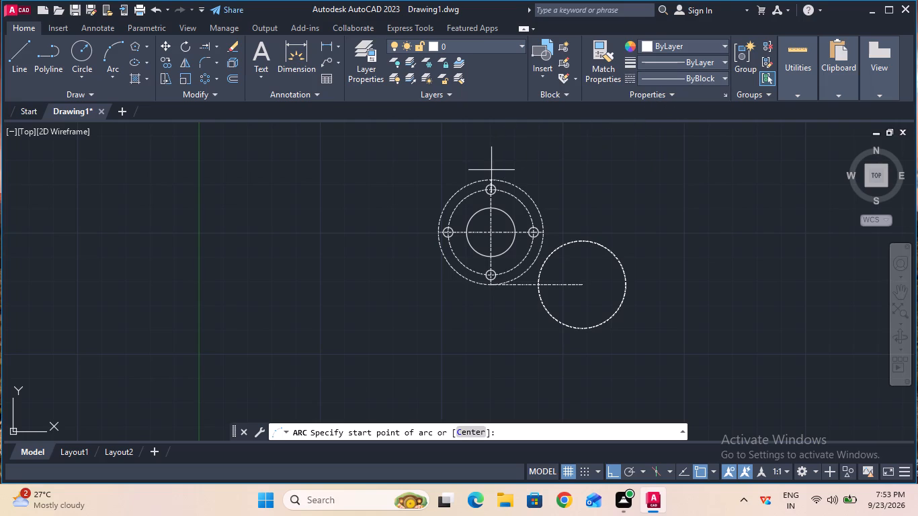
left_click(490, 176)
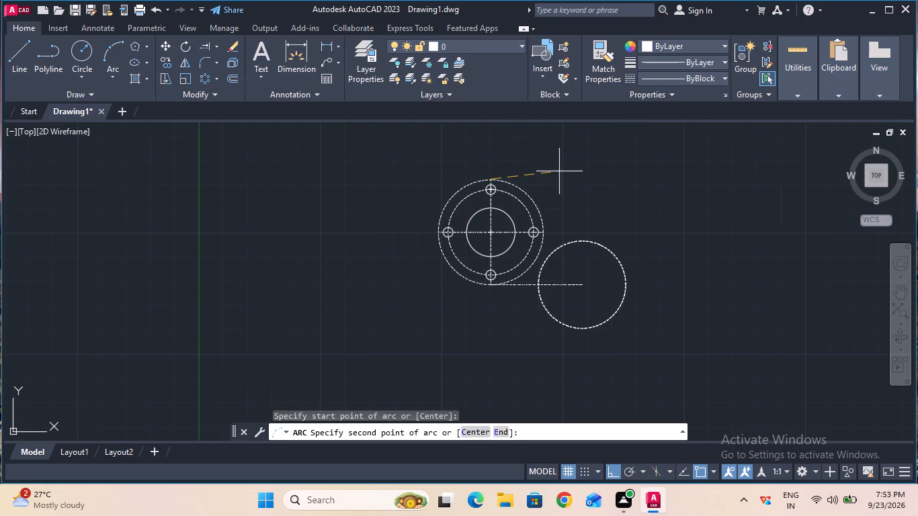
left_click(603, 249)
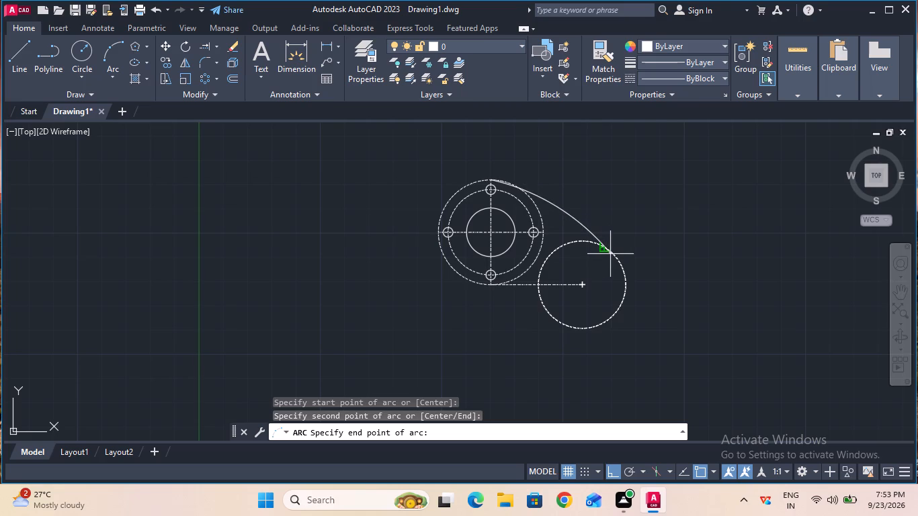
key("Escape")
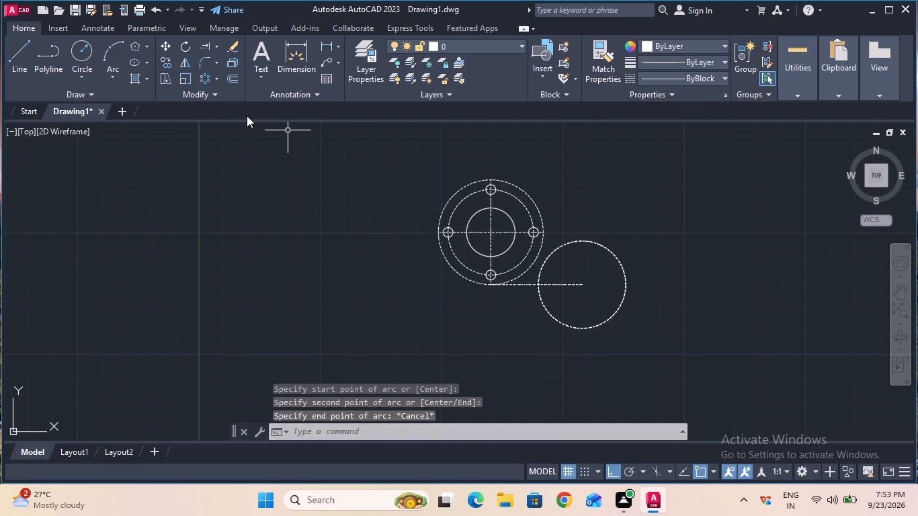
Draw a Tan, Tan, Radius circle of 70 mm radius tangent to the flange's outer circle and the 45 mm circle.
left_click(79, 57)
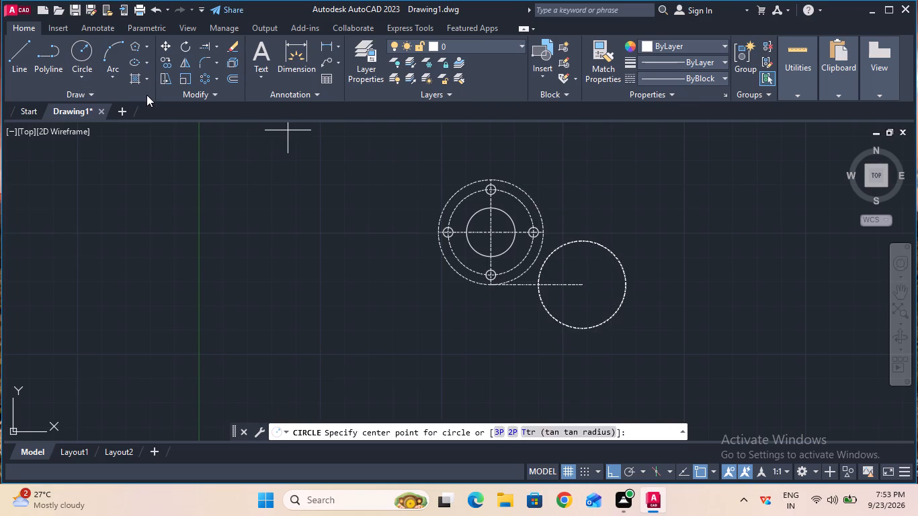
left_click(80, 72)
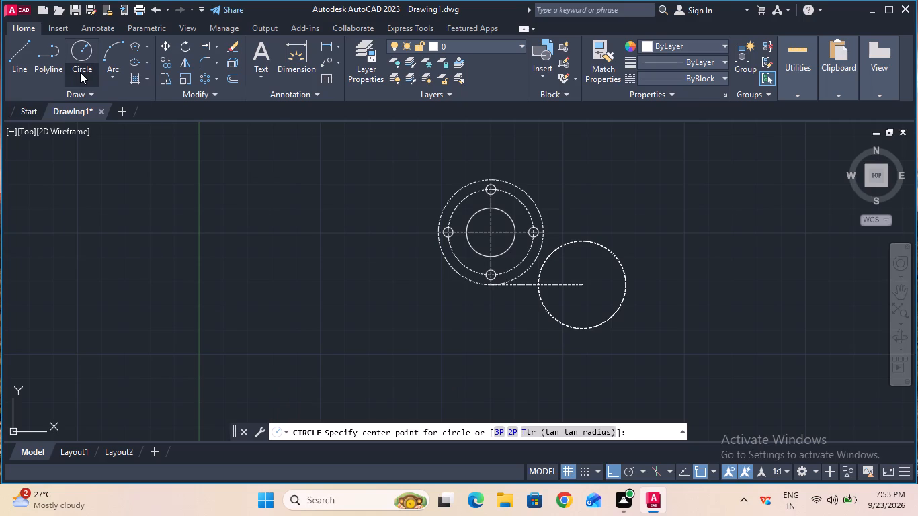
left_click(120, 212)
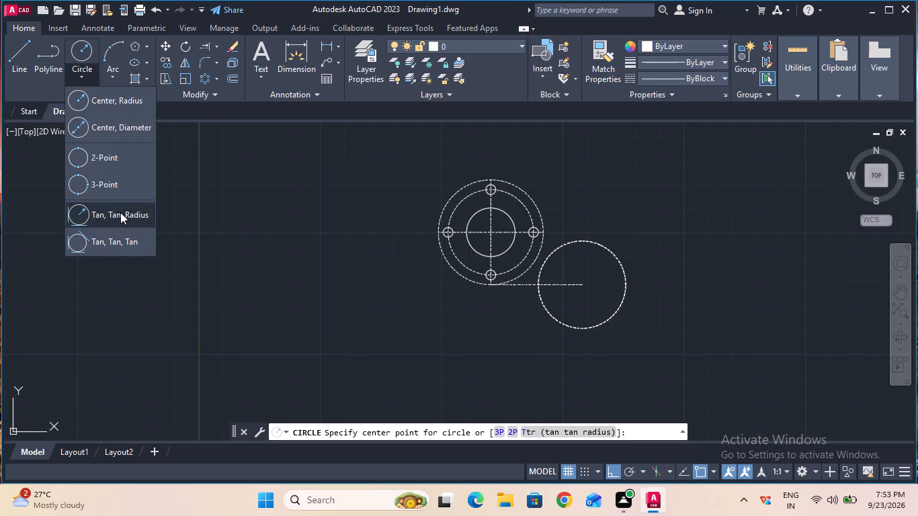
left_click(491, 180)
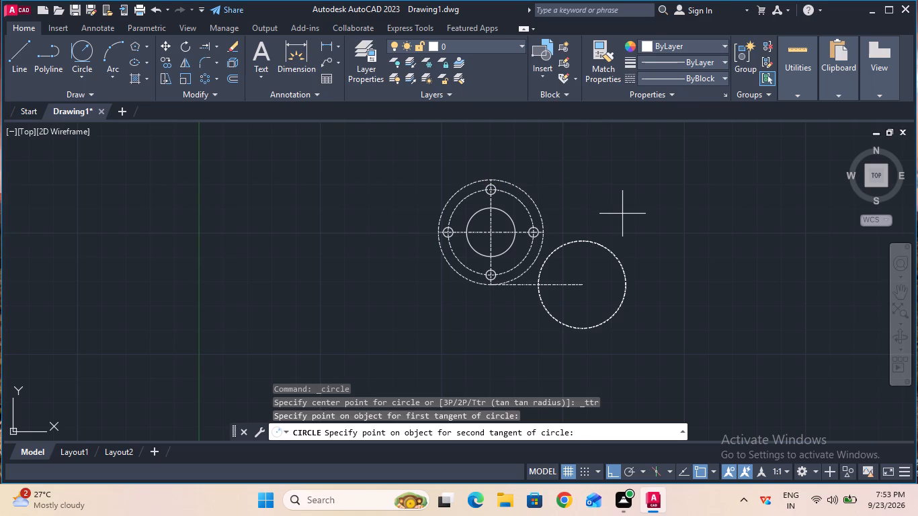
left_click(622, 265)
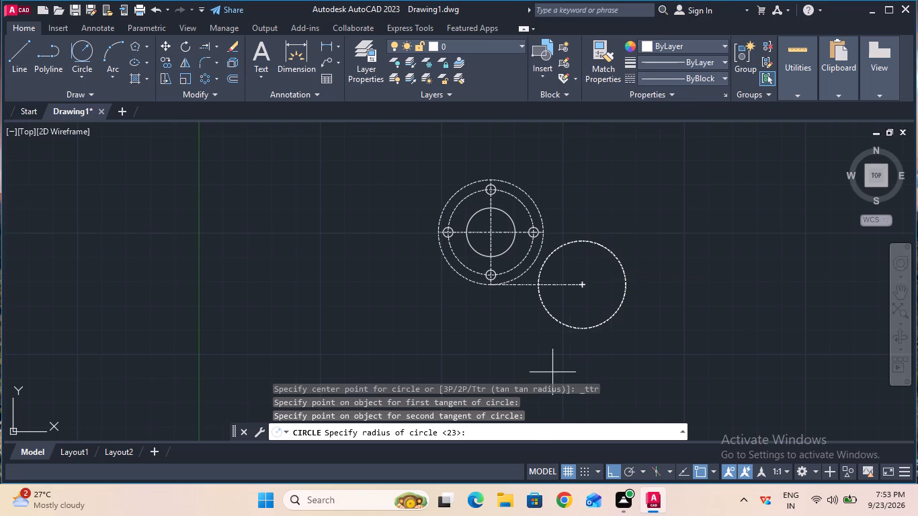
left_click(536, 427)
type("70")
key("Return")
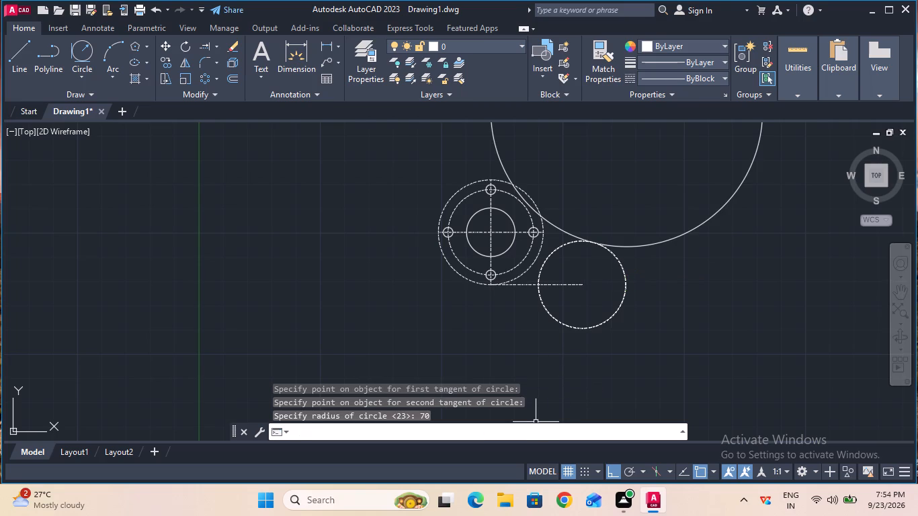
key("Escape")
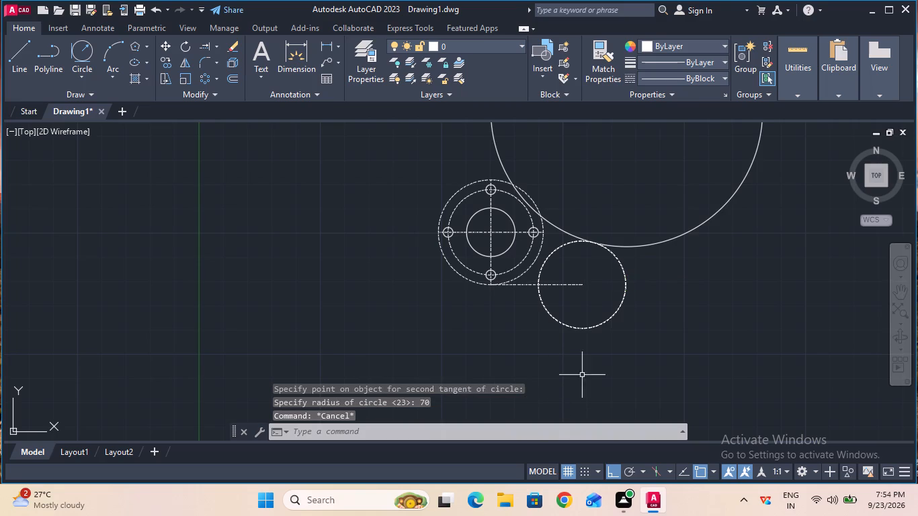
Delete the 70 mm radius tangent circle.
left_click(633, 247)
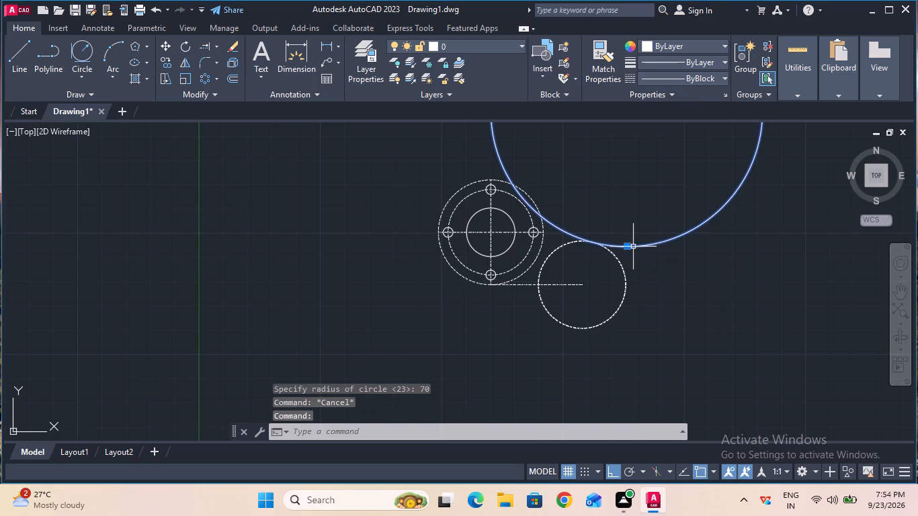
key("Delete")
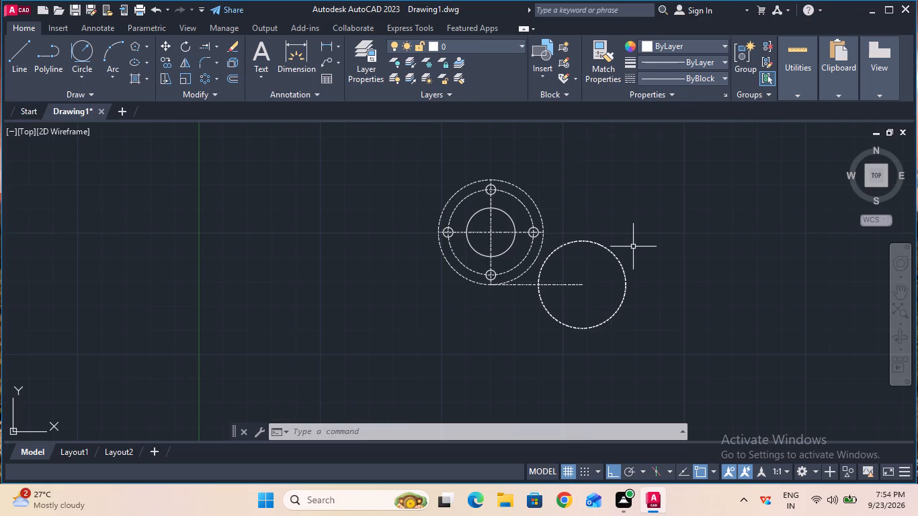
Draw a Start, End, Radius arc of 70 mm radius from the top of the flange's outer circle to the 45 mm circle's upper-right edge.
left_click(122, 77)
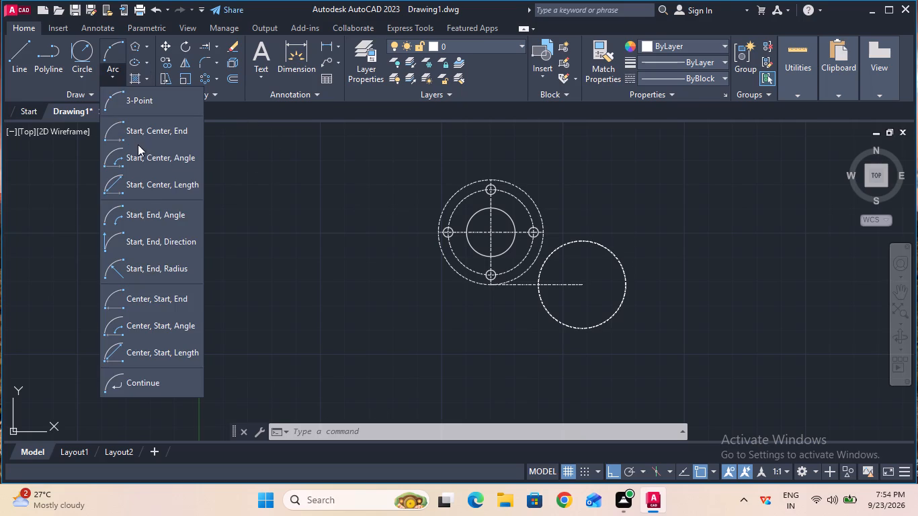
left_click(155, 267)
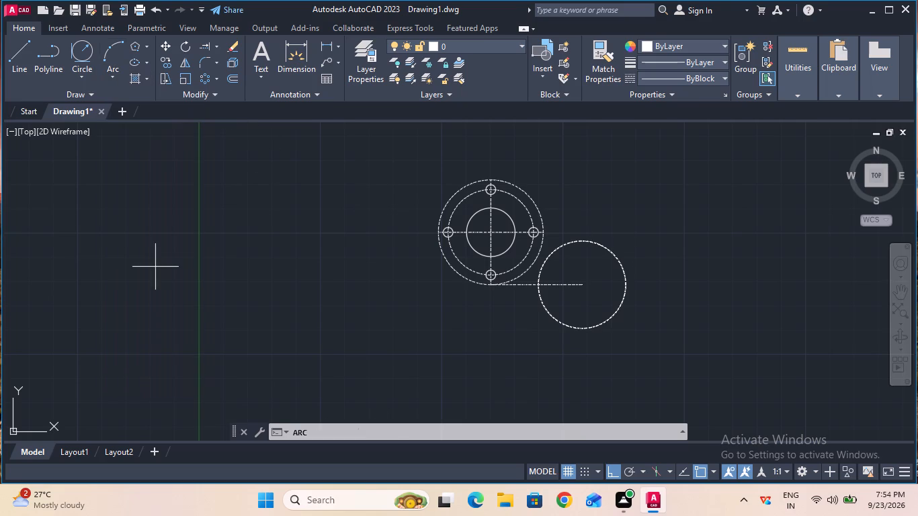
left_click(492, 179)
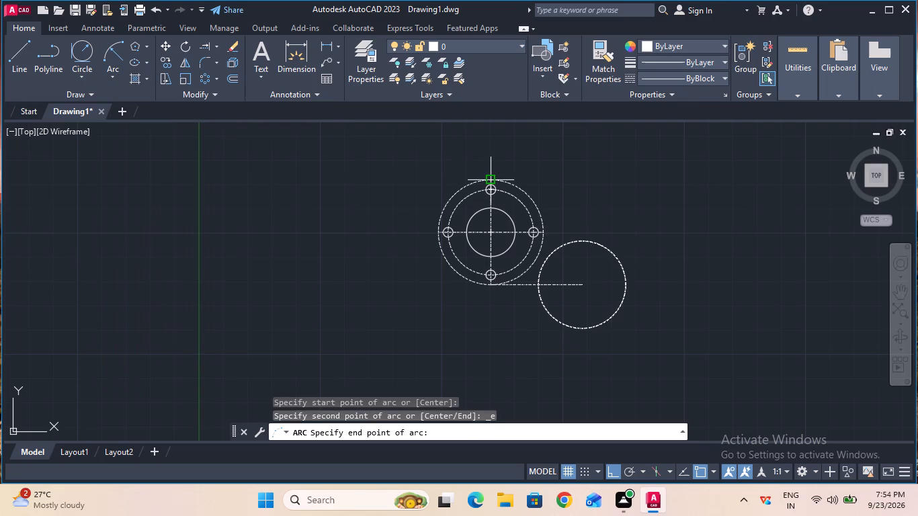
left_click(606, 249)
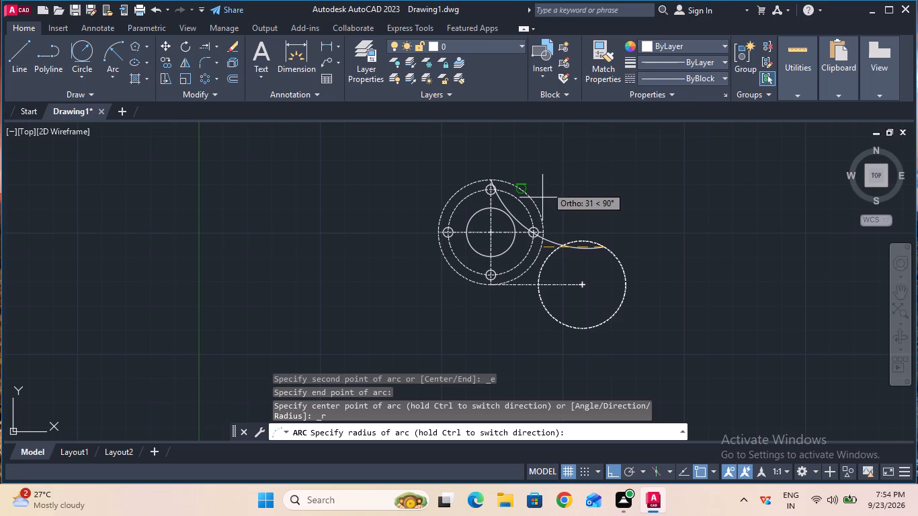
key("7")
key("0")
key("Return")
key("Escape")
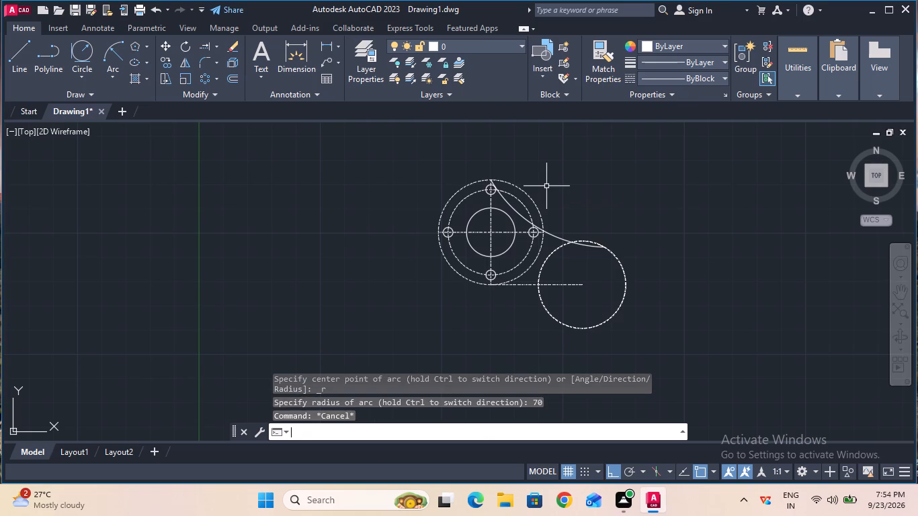
Erase the 70 mm radius arc between the flange's outer circle and the 45 mm circle.
left_click(233, 48)
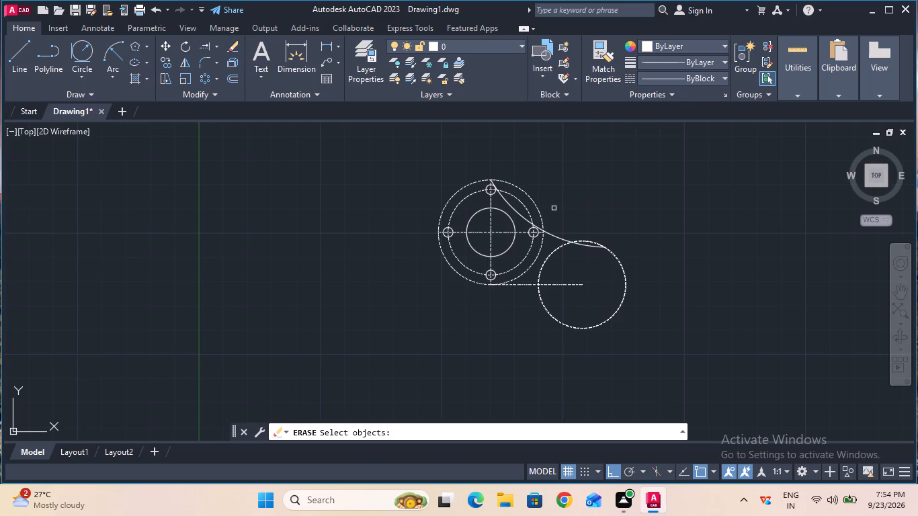
left_click(551, 232)
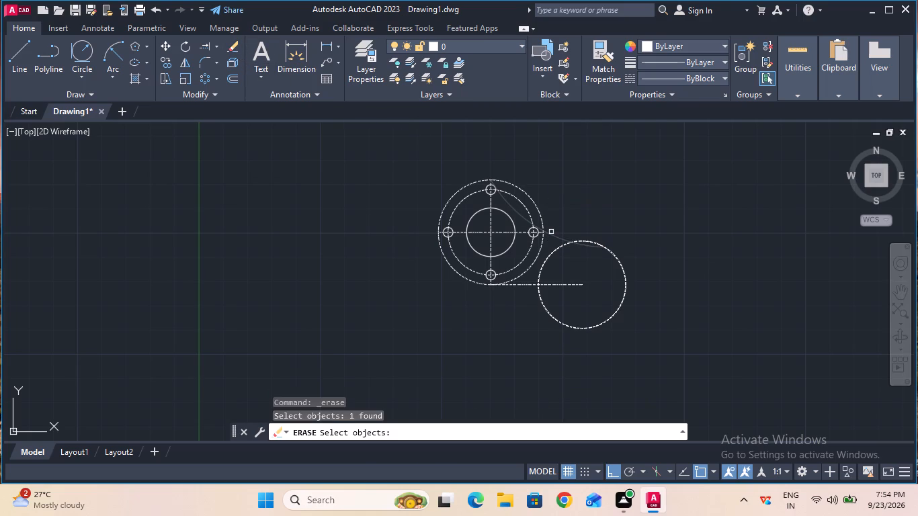
key("Return")
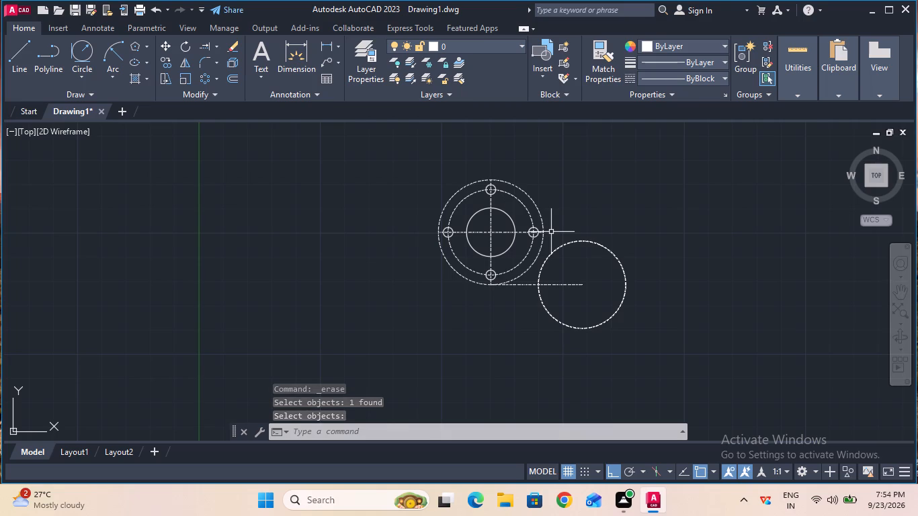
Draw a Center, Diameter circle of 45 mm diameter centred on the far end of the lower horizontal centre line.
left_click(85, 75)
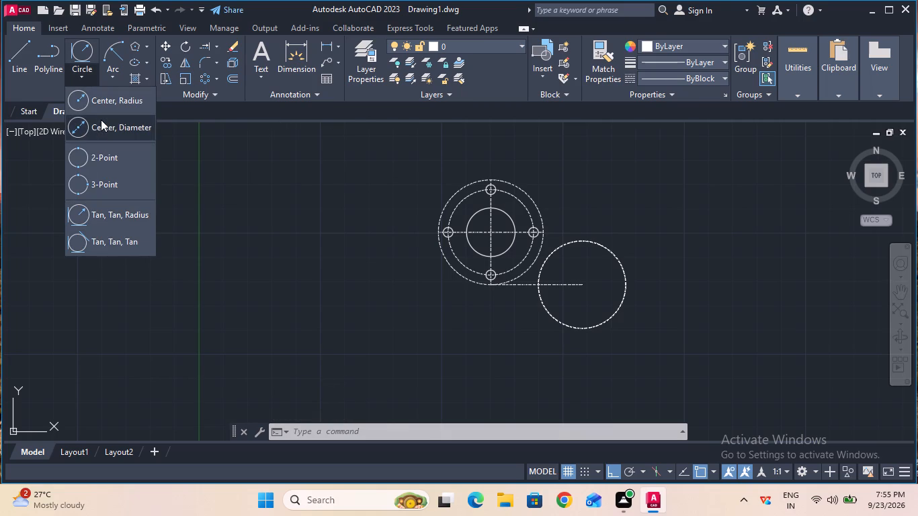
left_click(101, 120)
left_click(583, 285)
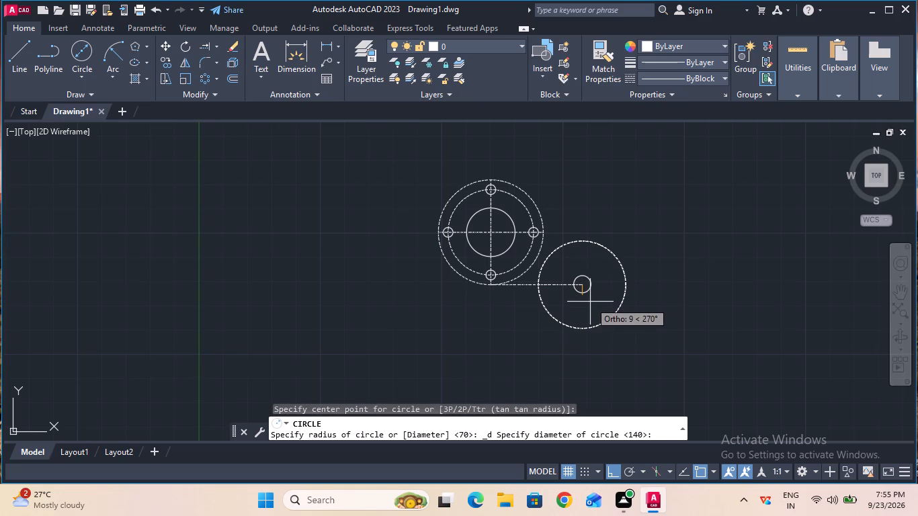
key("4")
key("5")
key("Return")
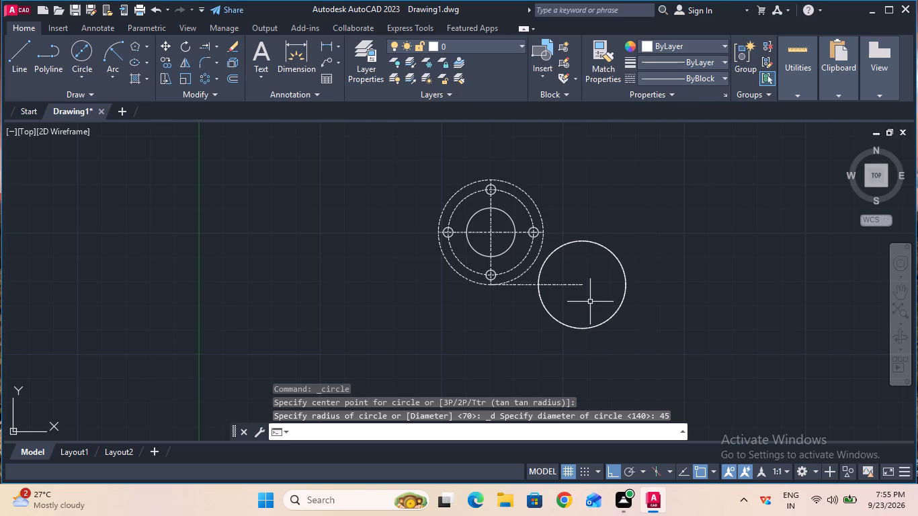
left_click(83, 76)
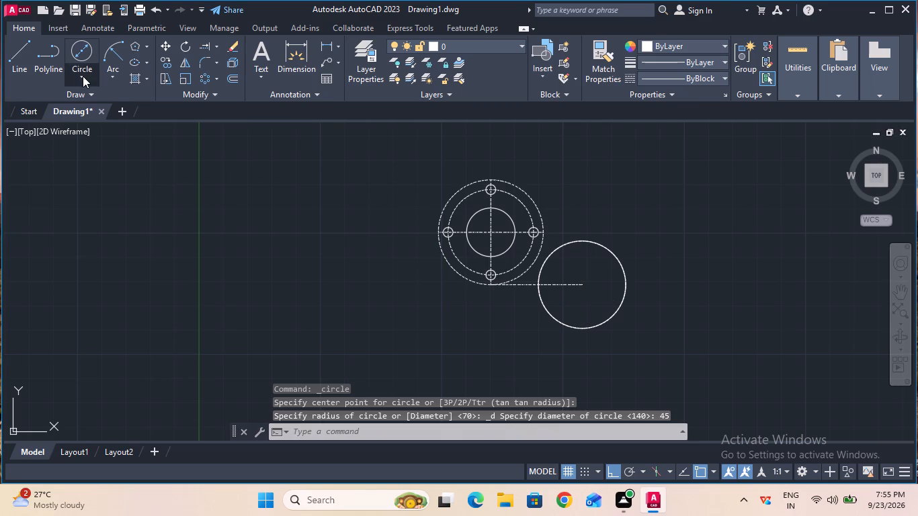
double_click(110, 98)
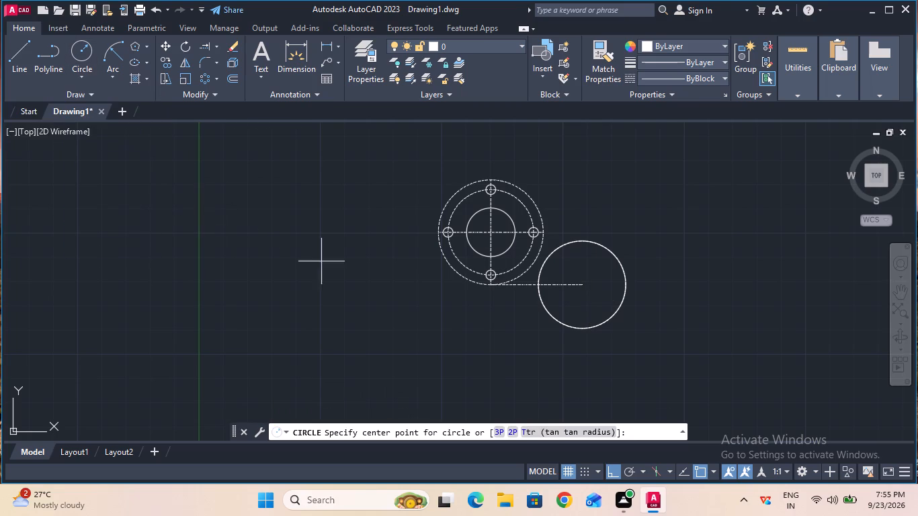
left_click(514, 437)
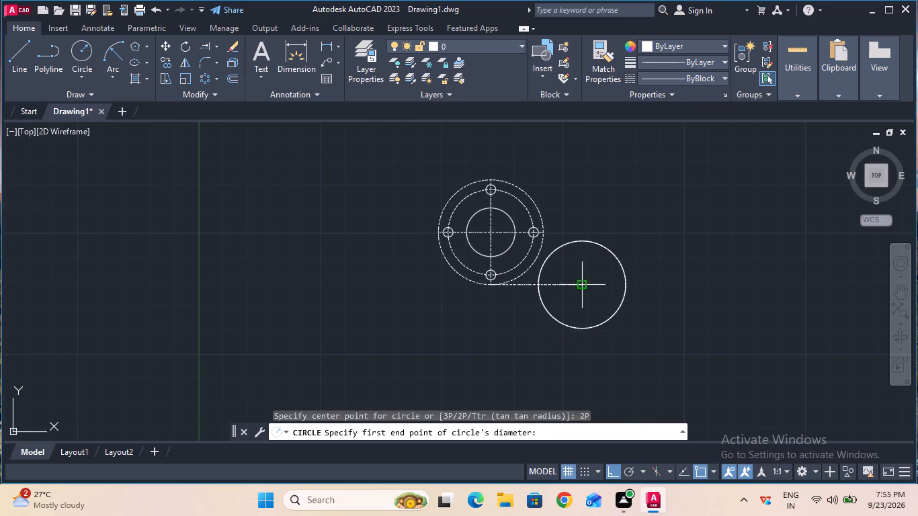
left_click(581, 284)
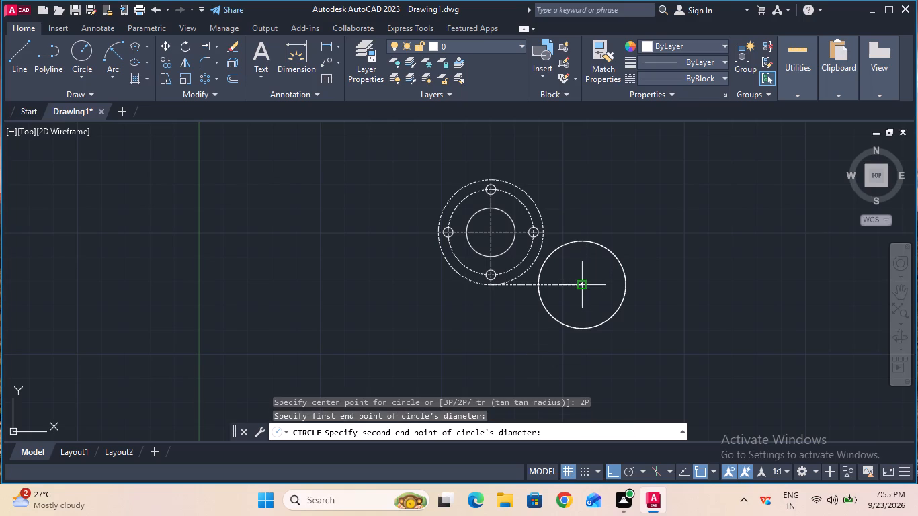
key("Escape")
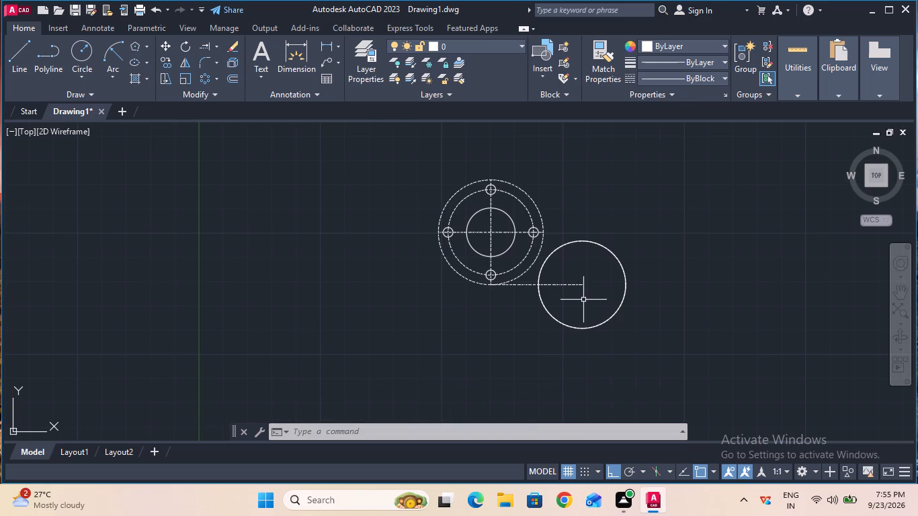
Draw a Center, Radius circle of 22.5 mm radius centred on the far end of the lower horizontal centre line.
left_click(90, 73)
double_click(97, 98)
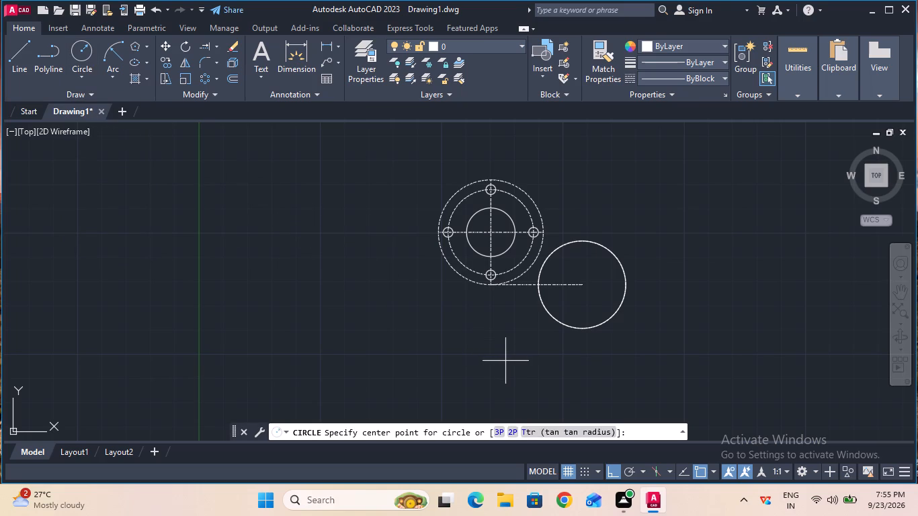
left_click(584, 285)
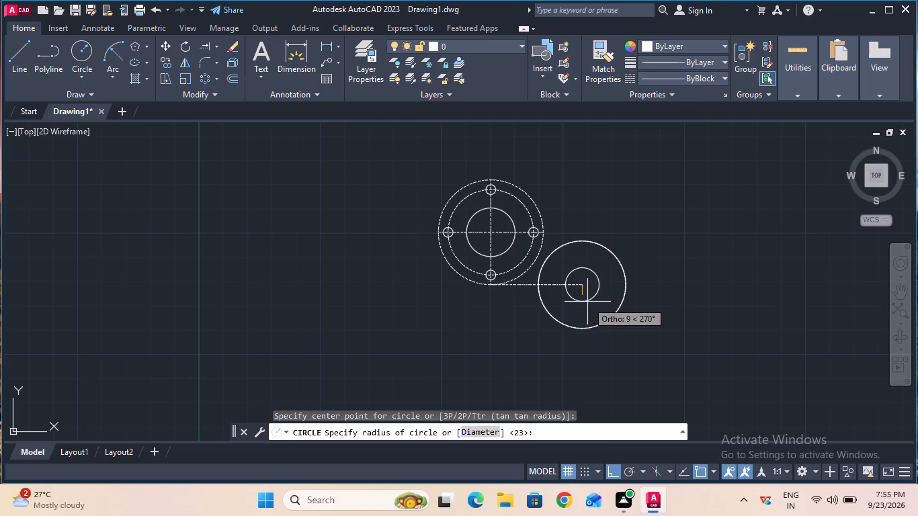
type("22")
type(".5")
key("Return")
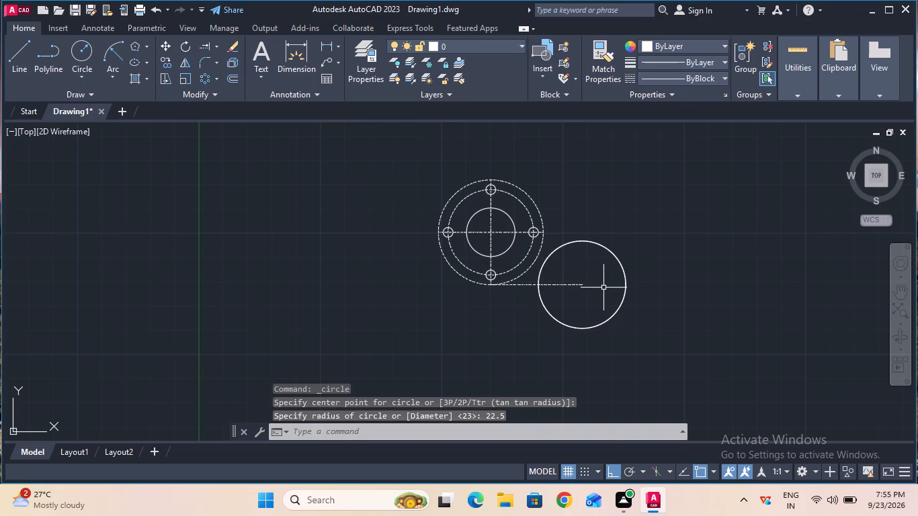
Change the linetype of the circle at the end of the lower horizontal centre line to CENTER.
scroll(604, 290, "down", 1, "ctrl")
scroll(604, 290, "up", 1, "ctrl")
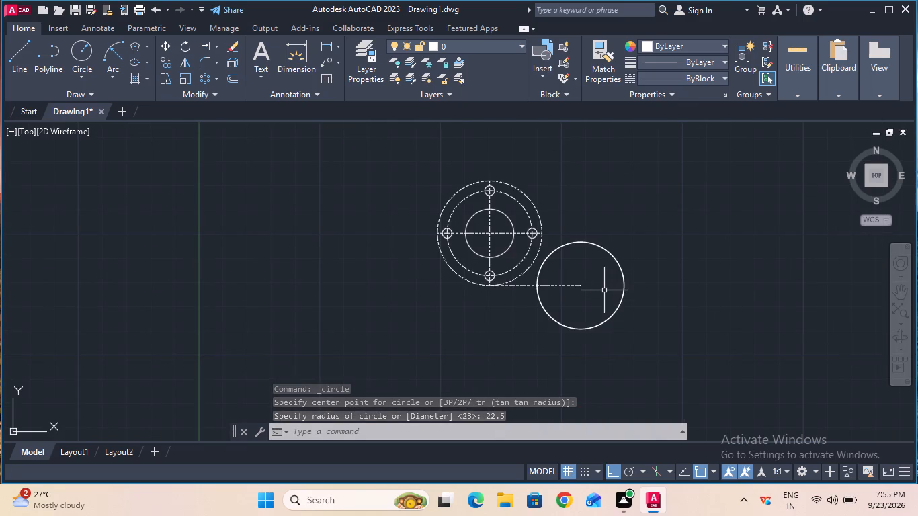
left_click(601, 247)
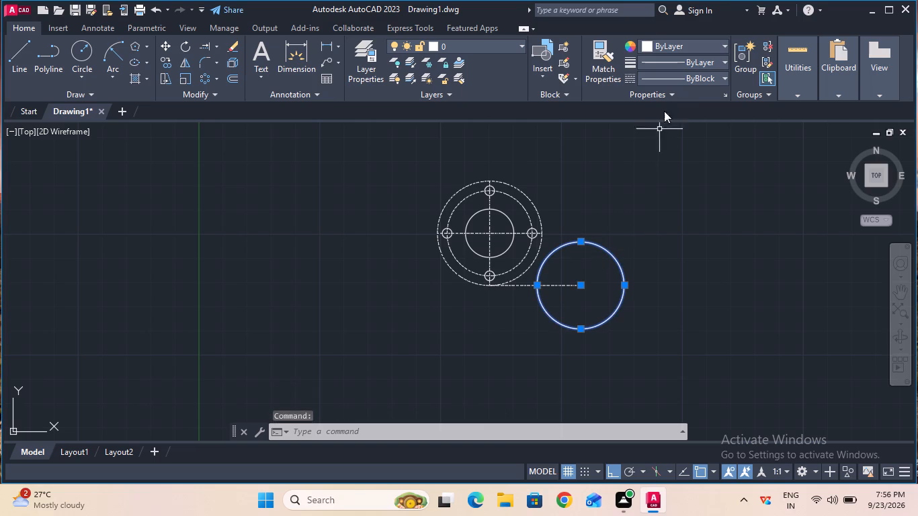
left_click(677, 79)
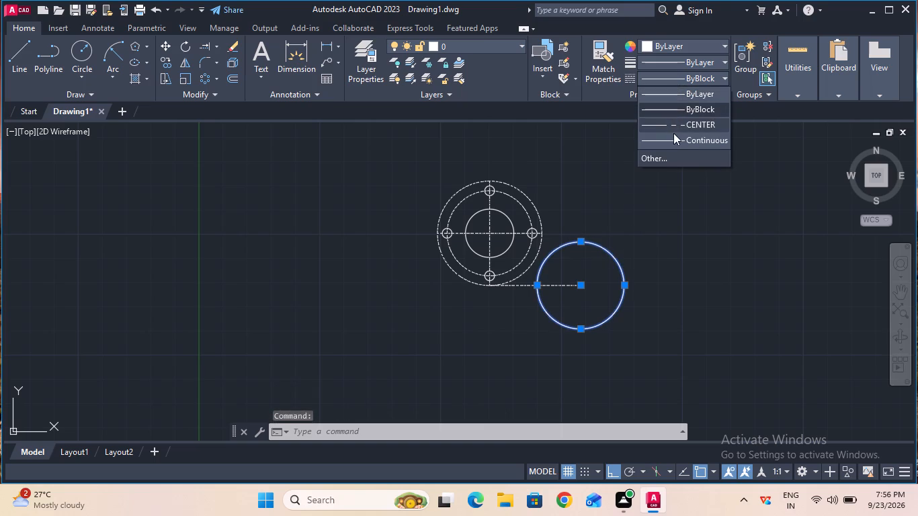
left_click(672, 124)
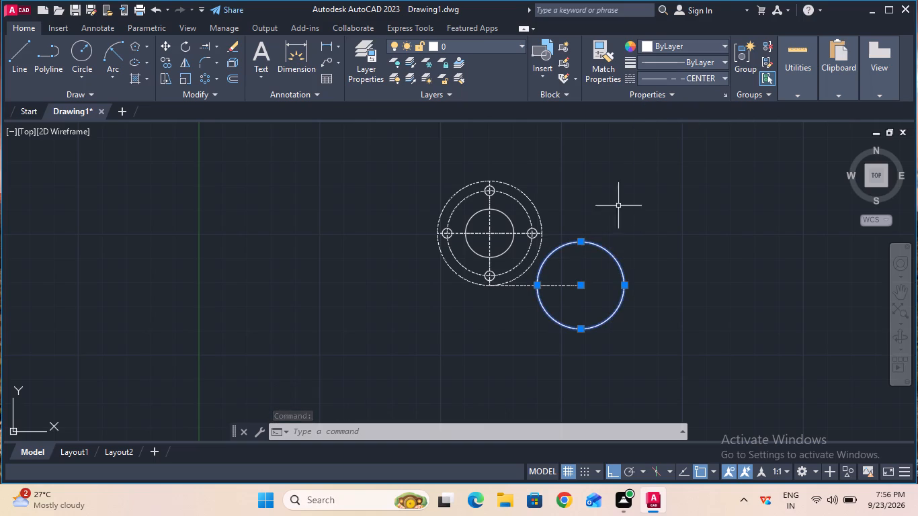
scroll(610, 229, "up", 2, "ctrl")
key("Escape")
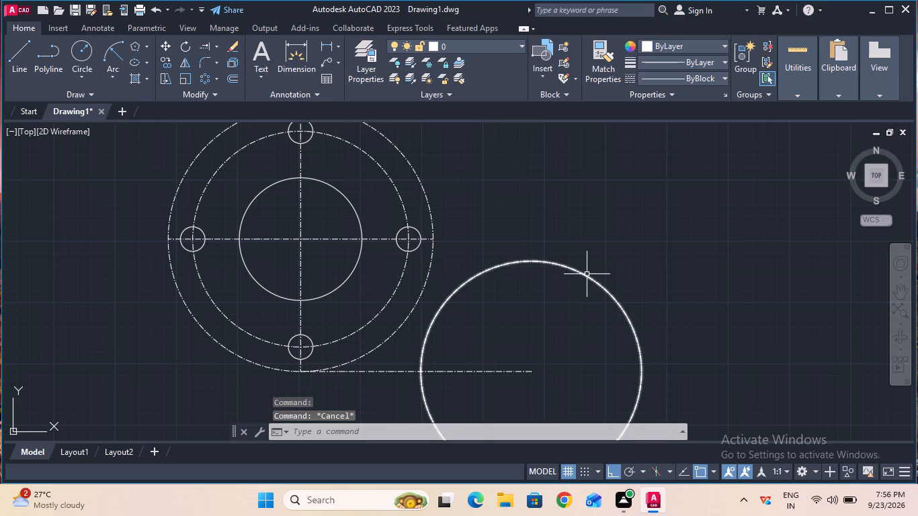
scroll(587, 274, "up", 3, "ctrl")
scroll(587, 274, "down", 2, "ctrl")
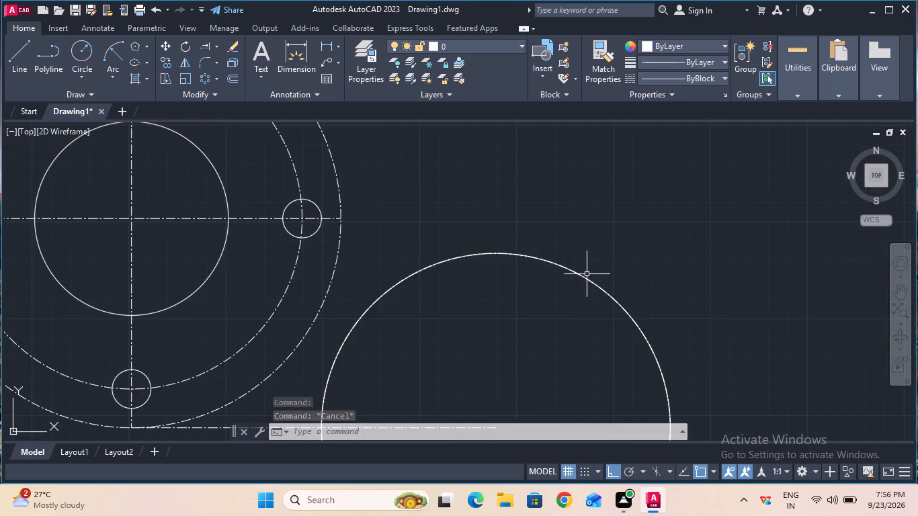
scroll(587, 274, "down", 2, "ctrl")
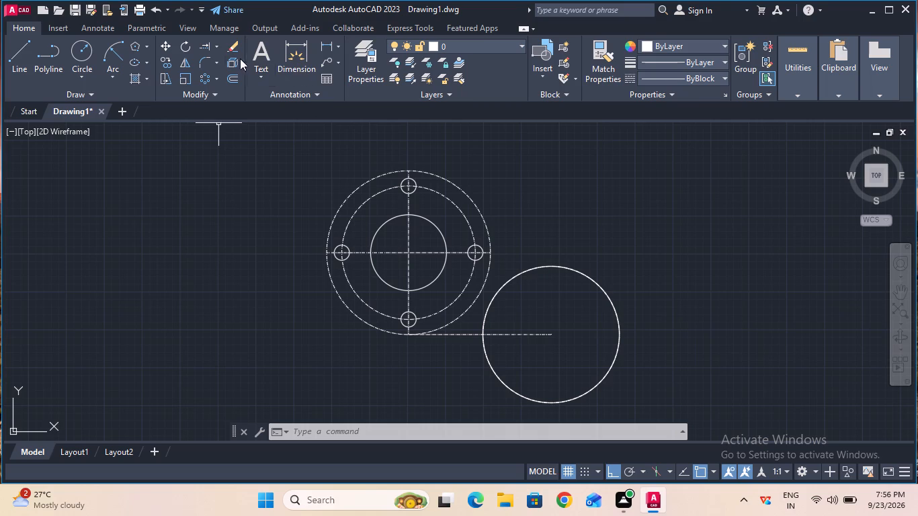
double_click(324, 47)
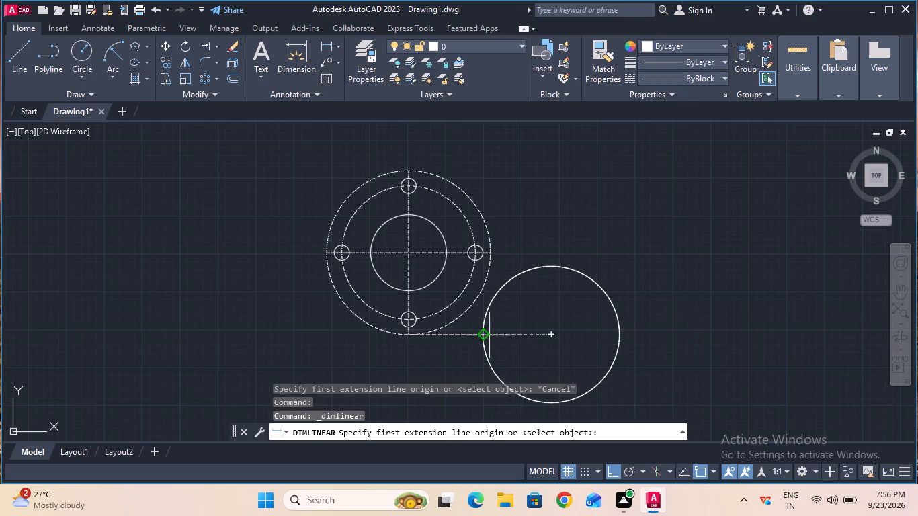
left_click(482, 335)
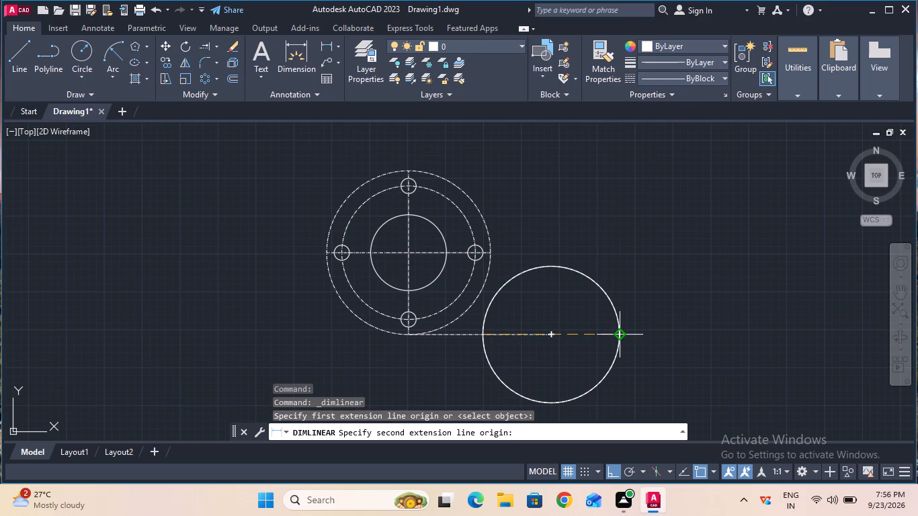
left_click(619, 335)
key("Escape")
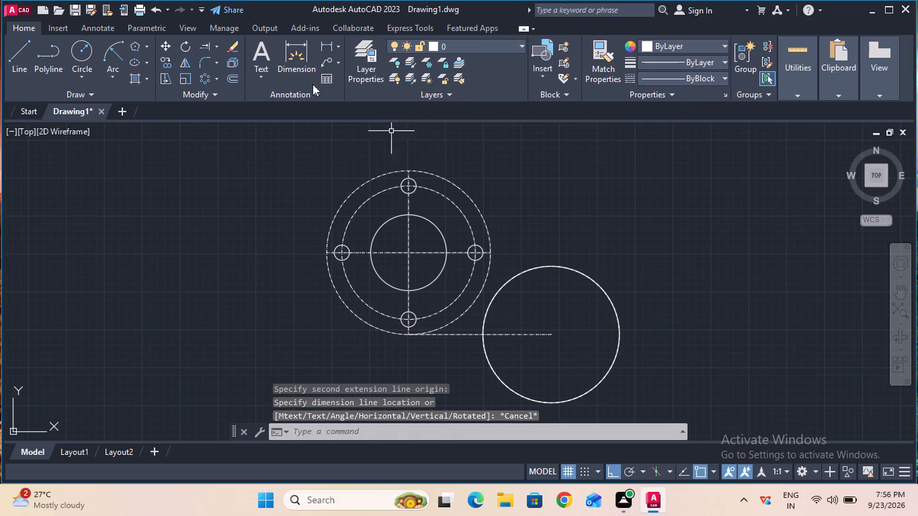
Erase two of the overlapping 45 mm circles at the end of the lower horizontal centre line.
double_click(232, 43)
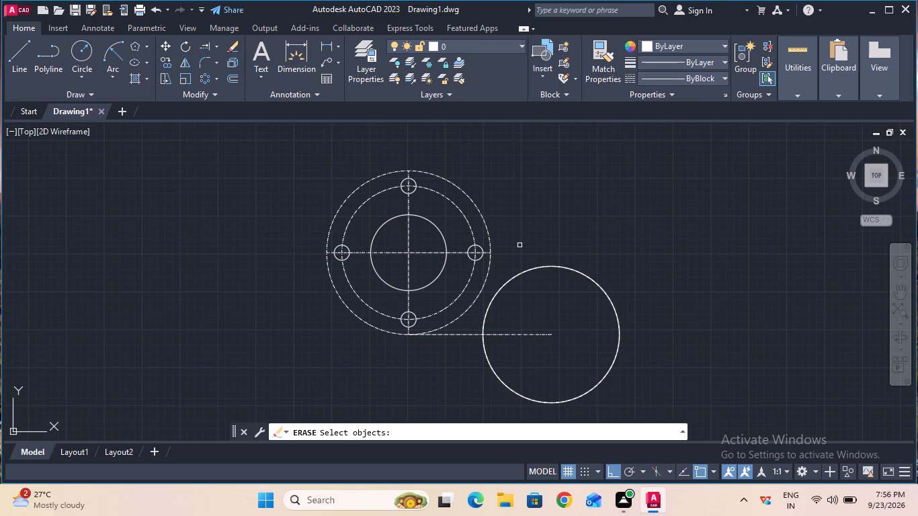
left_click(534, 269)
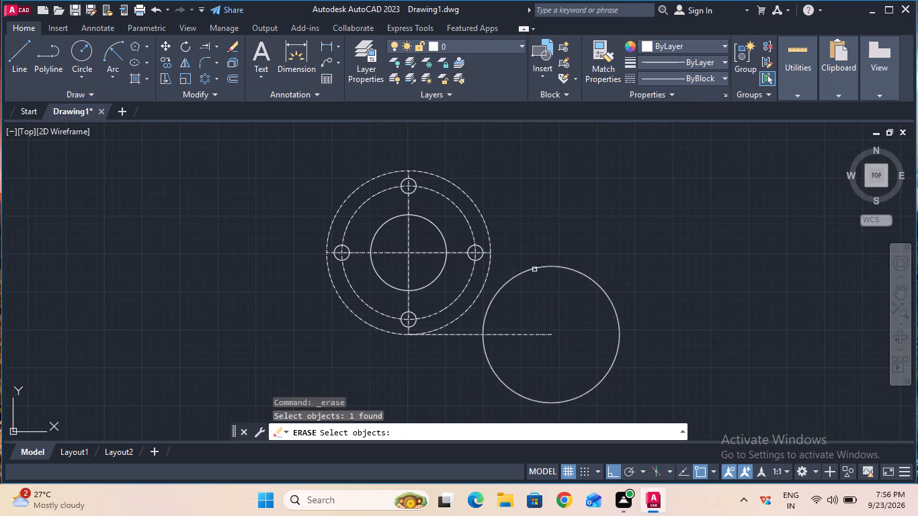
key("Return")
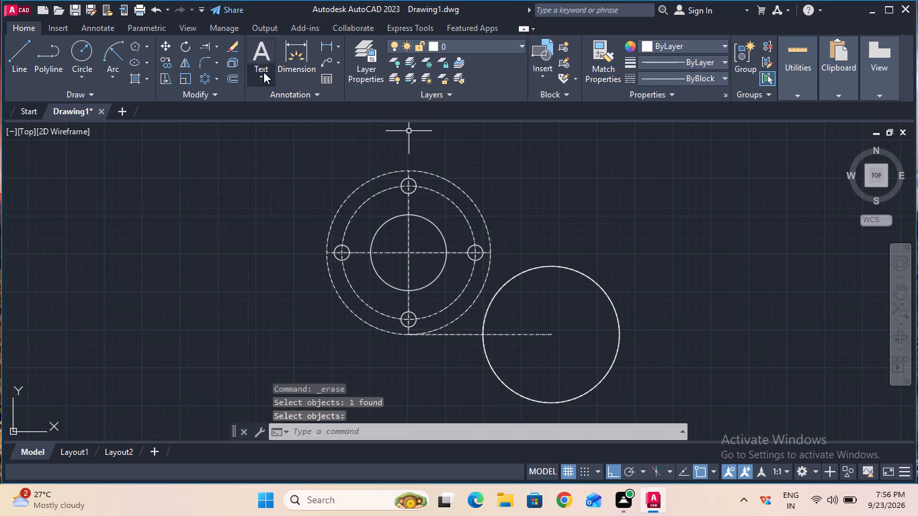
left_click(239, 48)
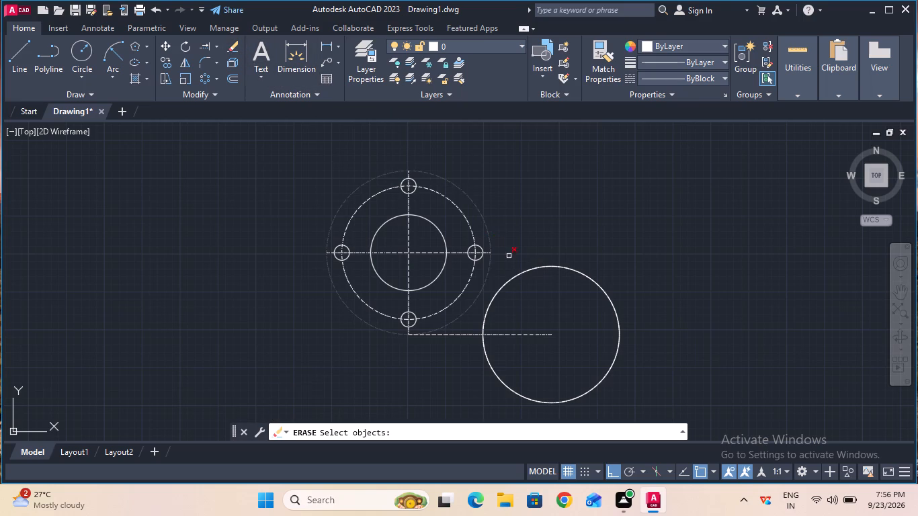
left_click(556, 266)
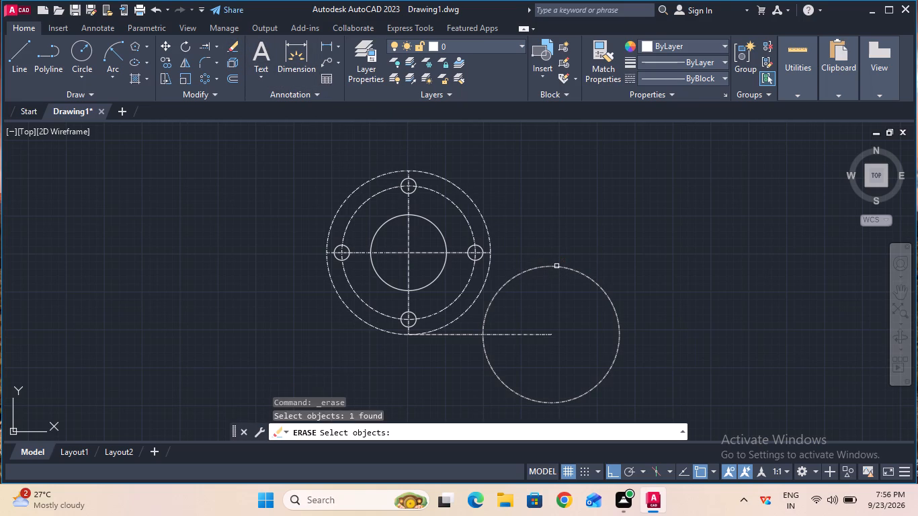
key("Return")
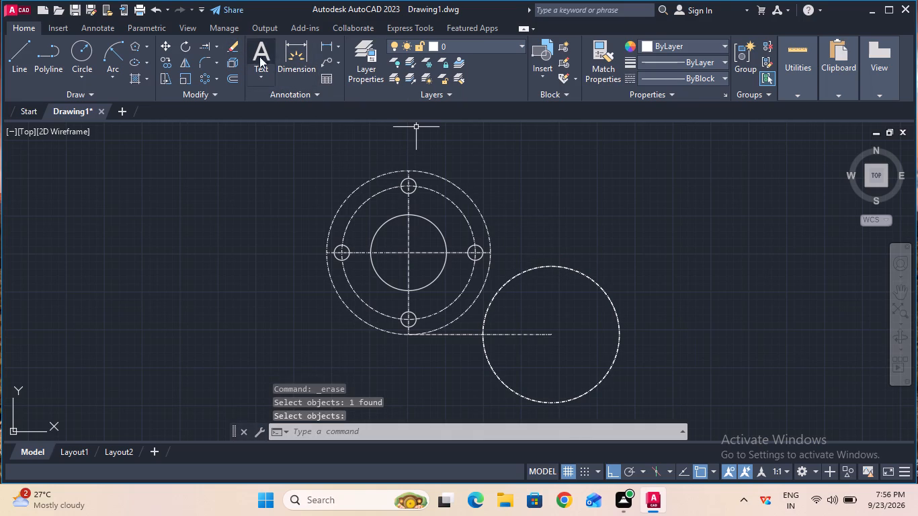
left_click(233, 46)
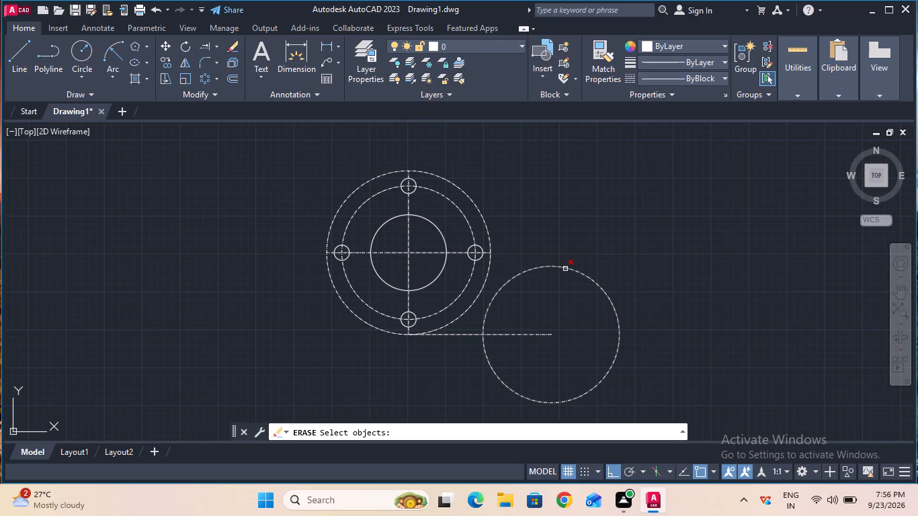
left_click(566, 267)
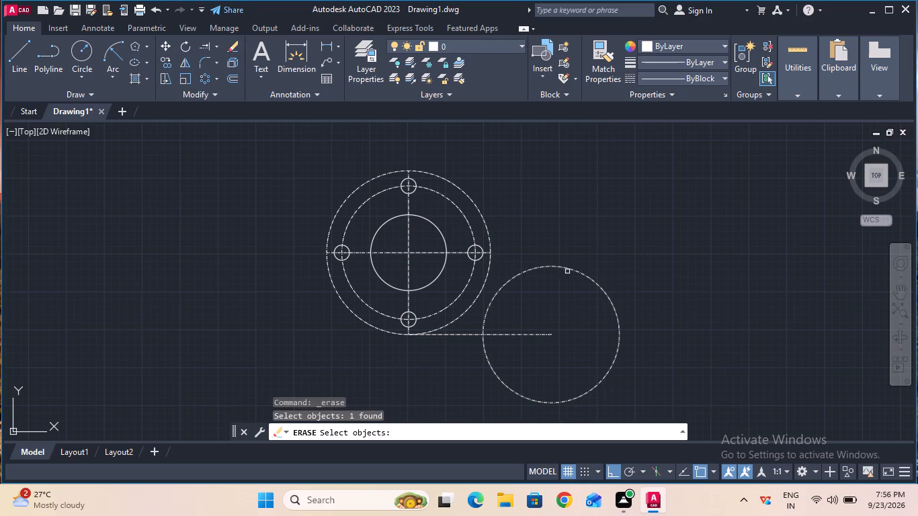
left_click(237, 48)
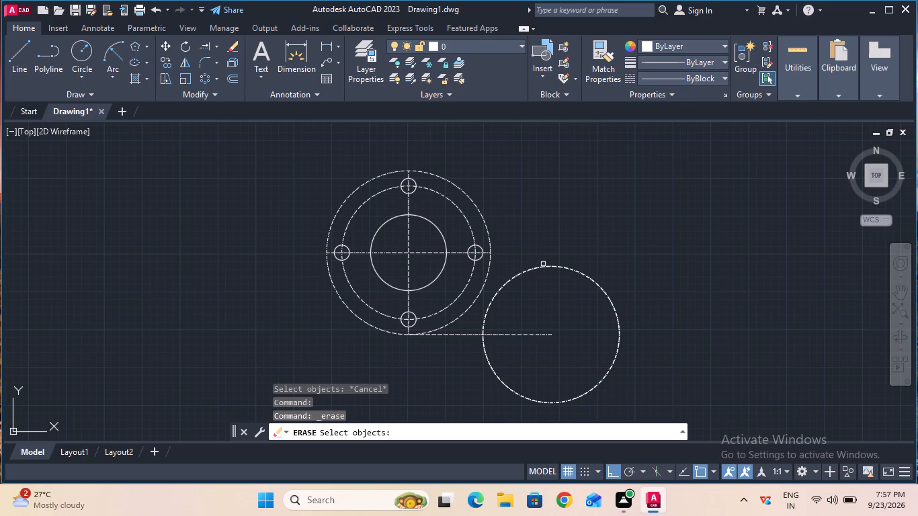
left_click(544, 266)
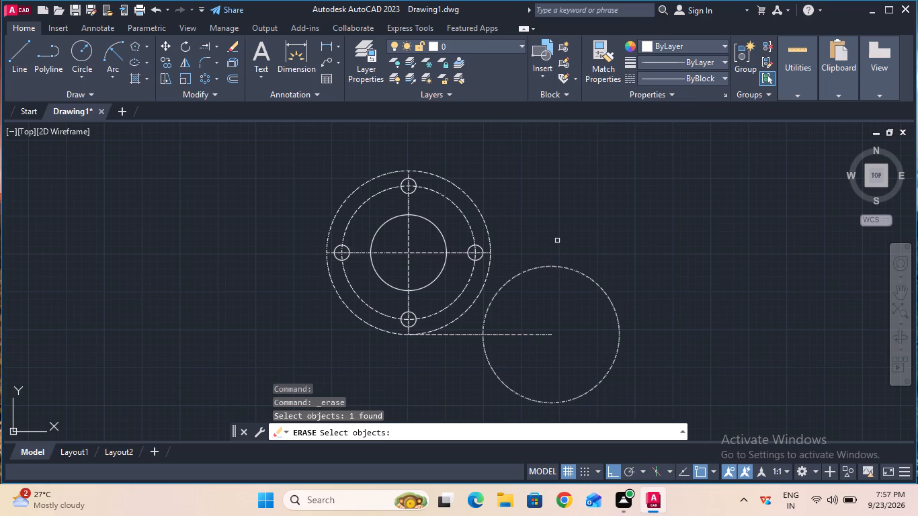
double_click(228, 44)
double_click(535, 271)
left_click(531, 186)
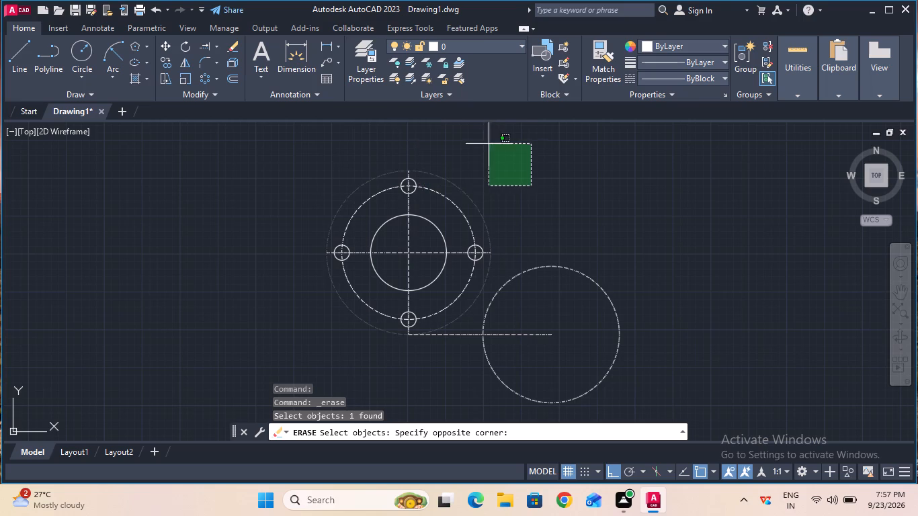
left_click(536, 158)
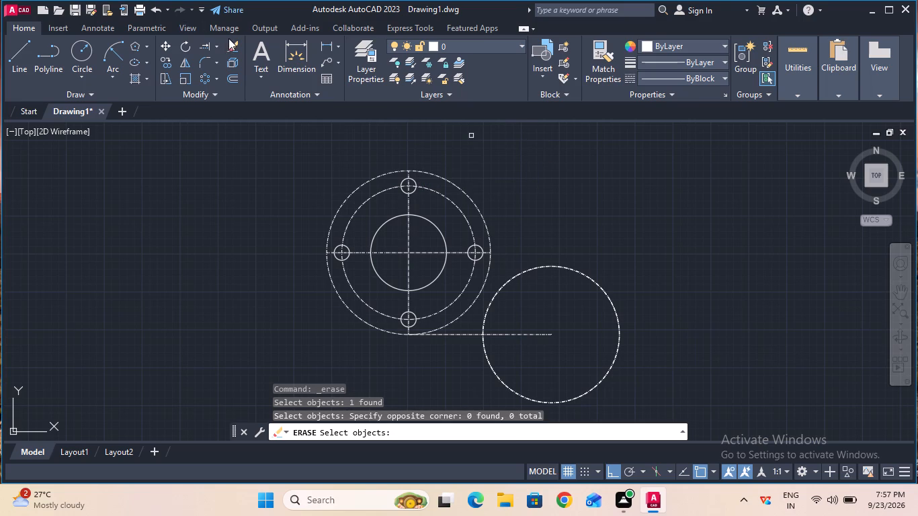
Erase three of the overlapping 45 mm circles at the end of the lower horizontal centre line.
left_click(232, 40)
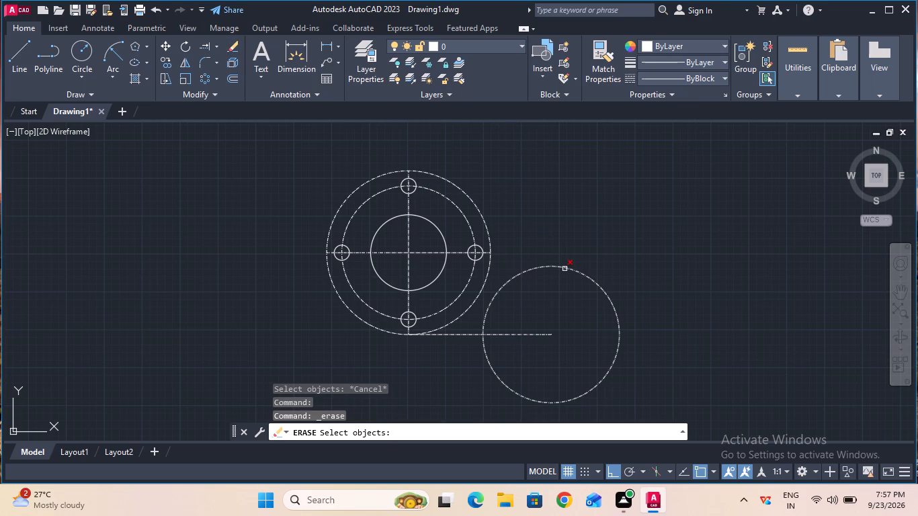
left_click(565, 269)
key("Return")
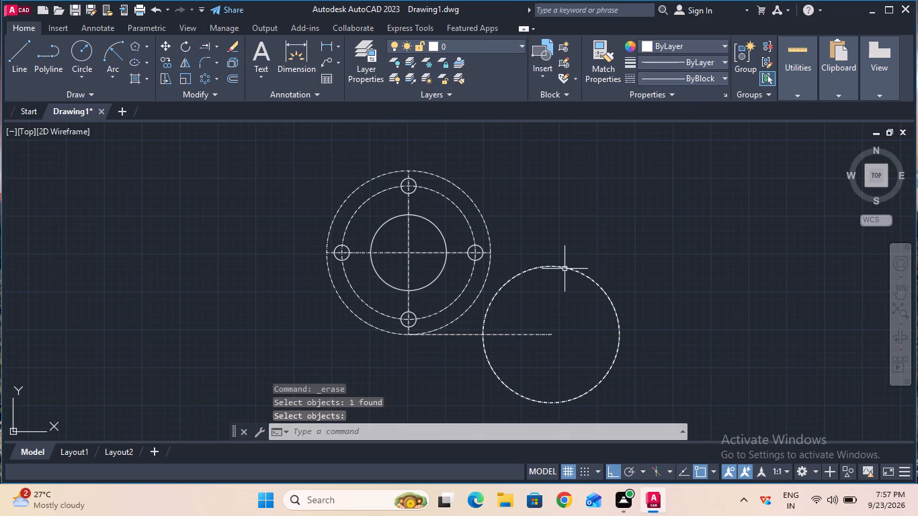
left_click(565, 265)
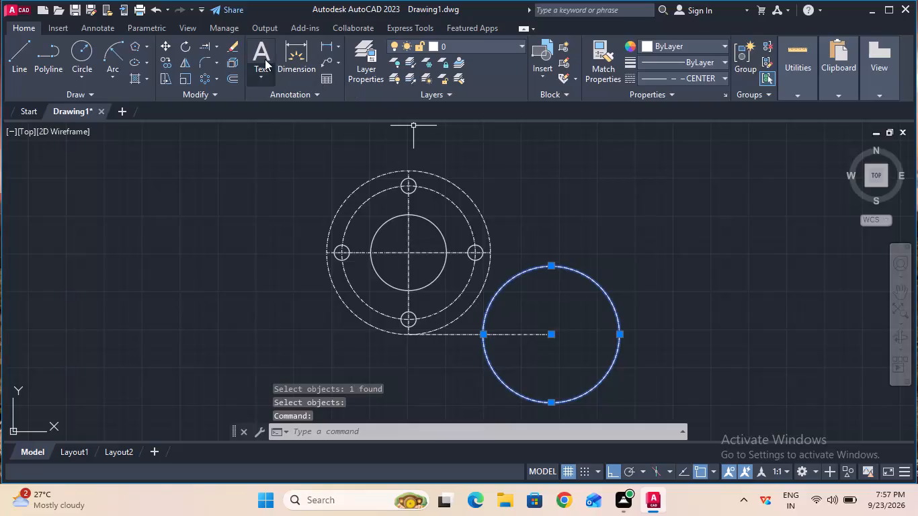
left_click(235, 45)
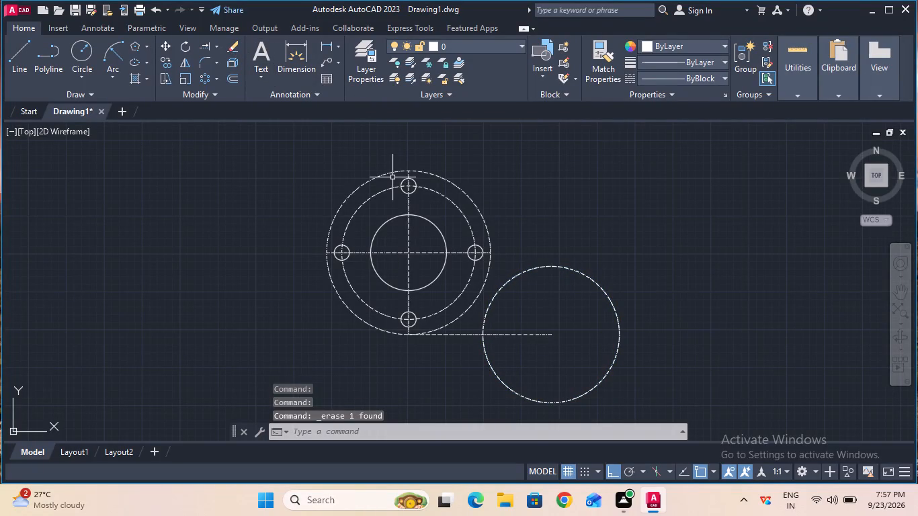
left_click(233, 46)
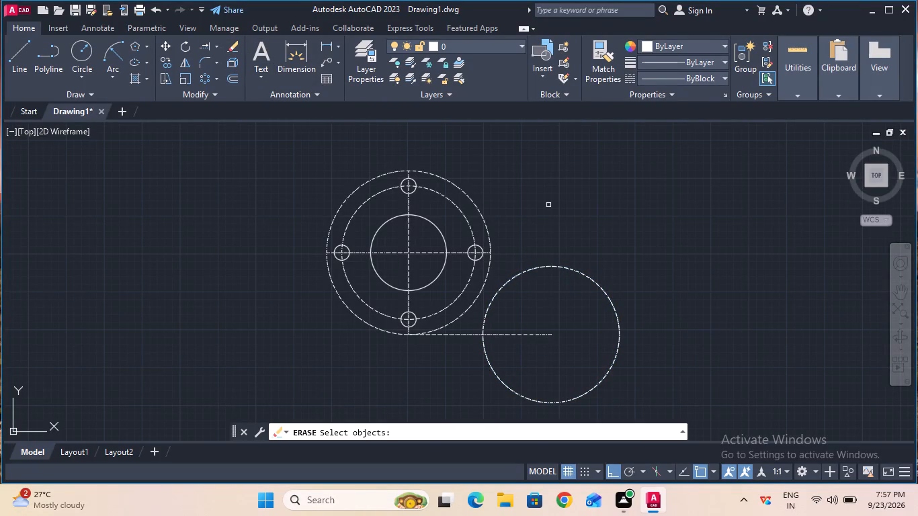
left_click(545, 267)
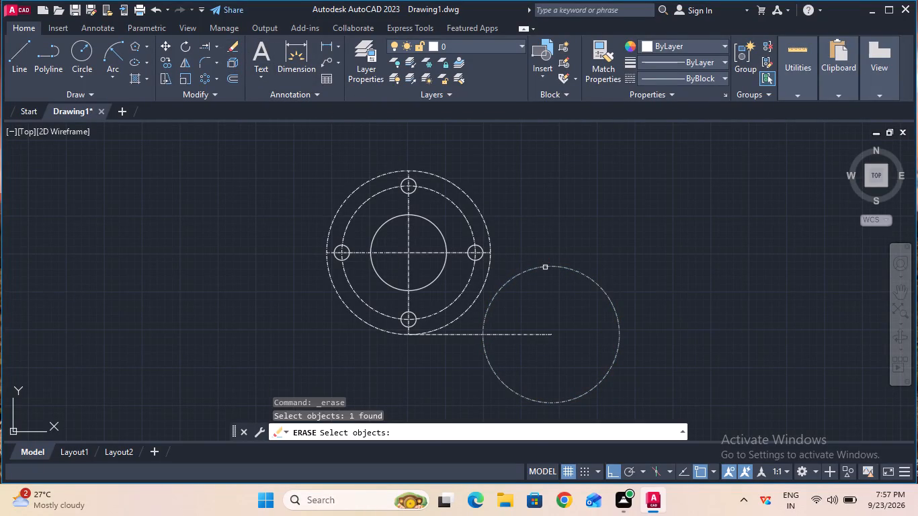
key("Return")
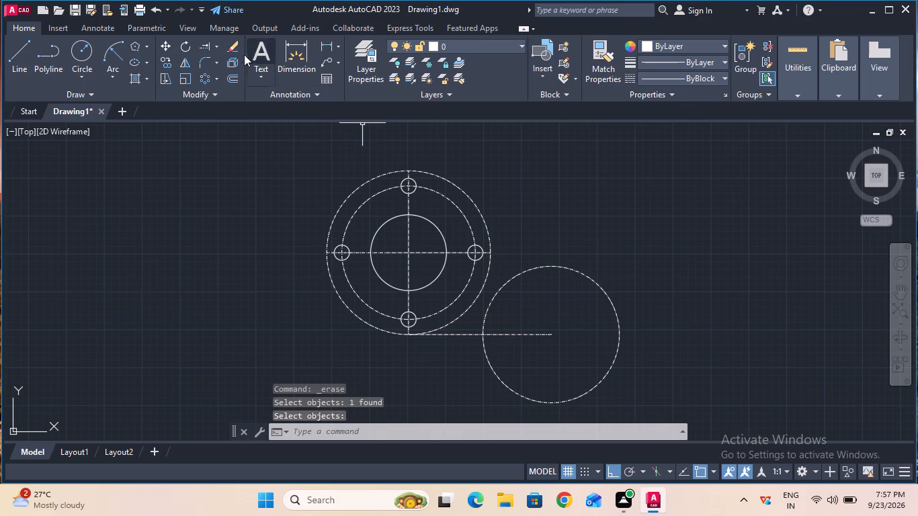
left_click(224, 45)
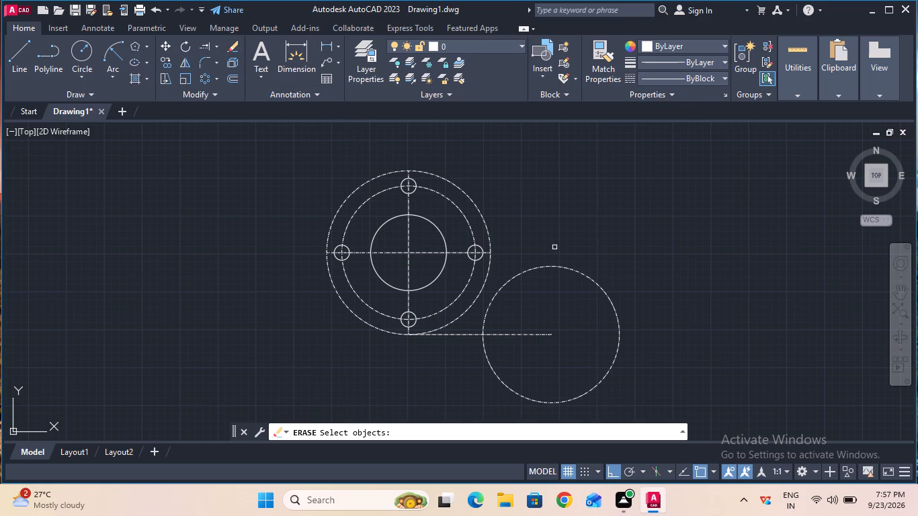
key("Escape")
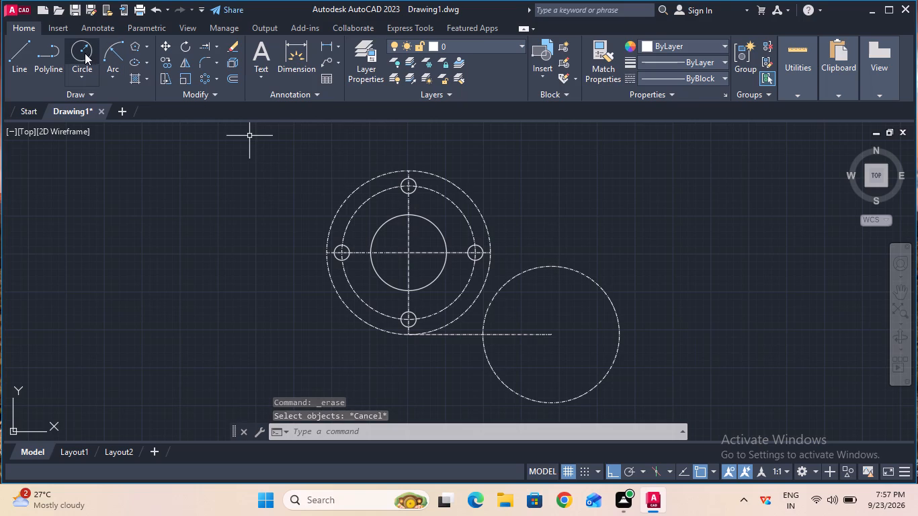
Draw a Center, Diameter circle of 30 mm diameter centred on the far end of the lower horizontal centre line.
left_click(84, 81)
left_click(132, 126)
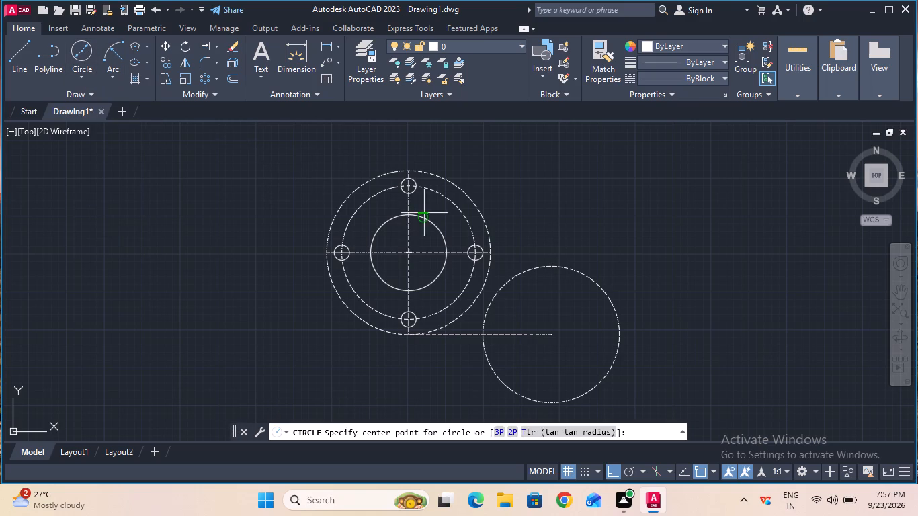
left_click(550, 335)
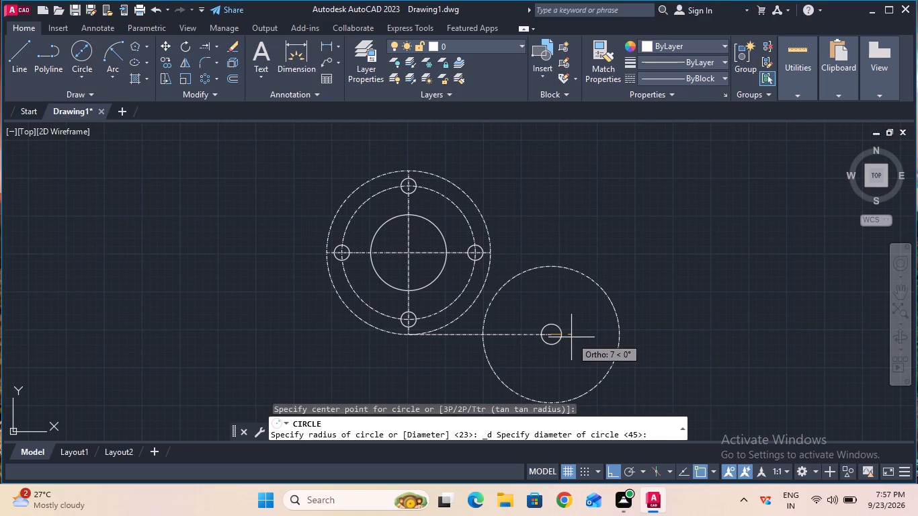
type("30")
key("Return")
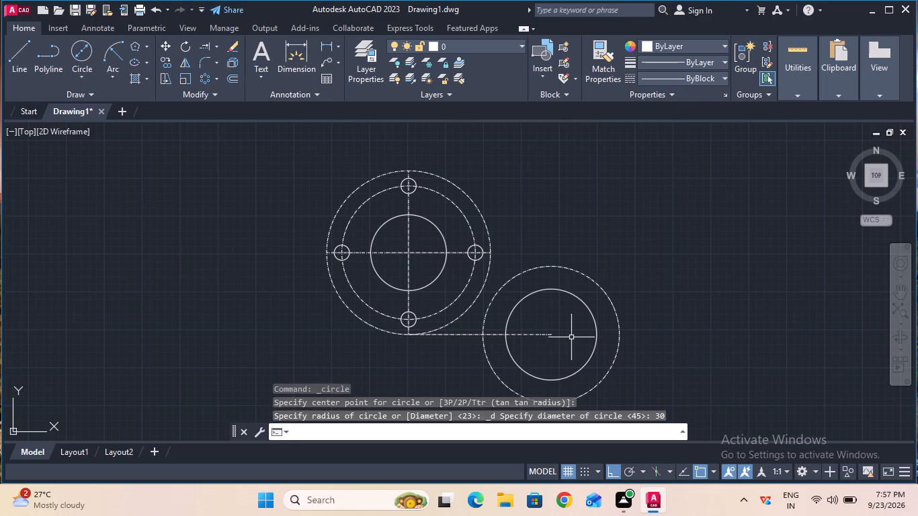
key("Escape")
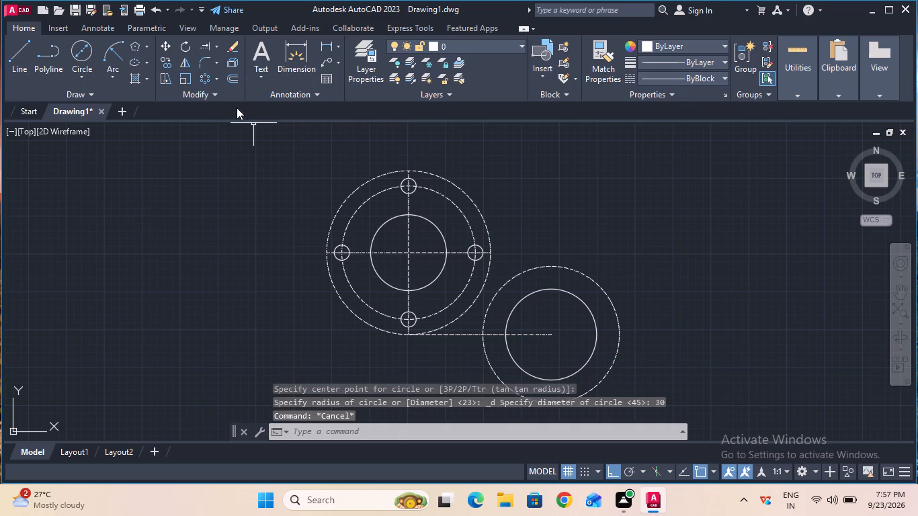
Start the Polygon command and set the current linetype to CENTER.
left_click(148, 45)
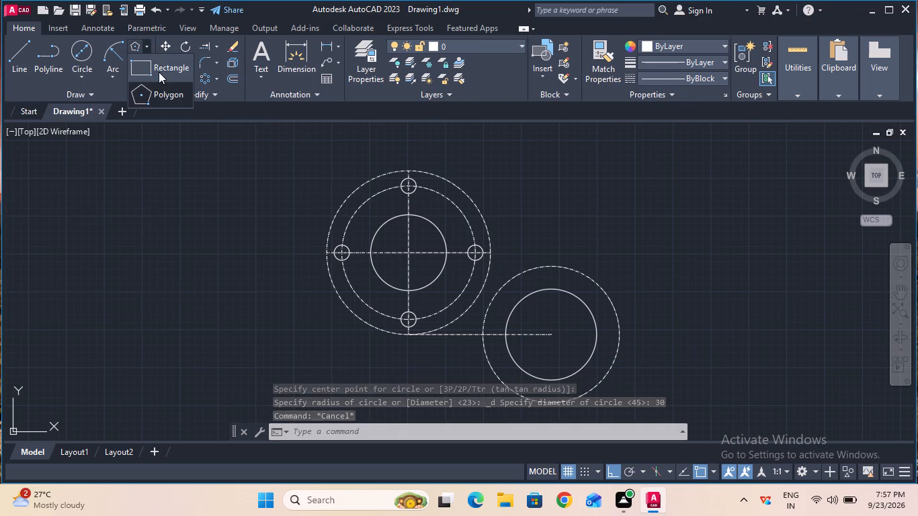
left_click(163, 97)
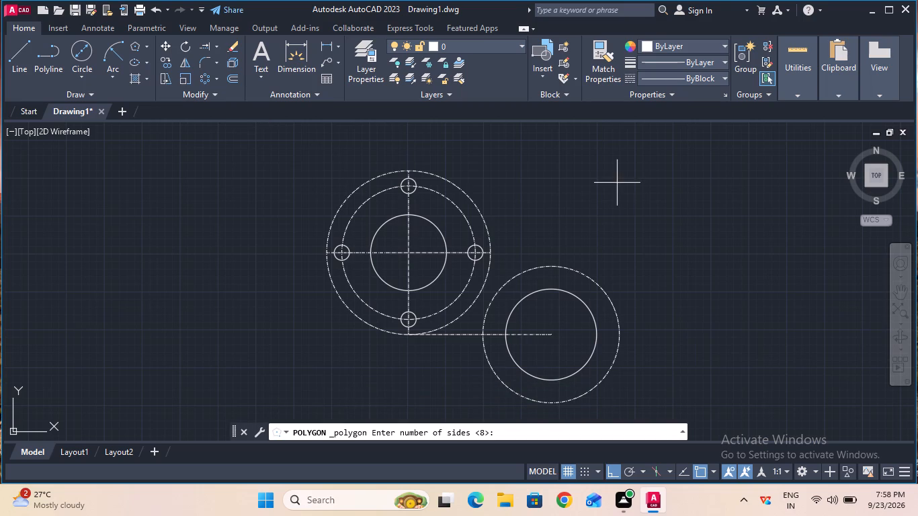
left_click(680, 81)
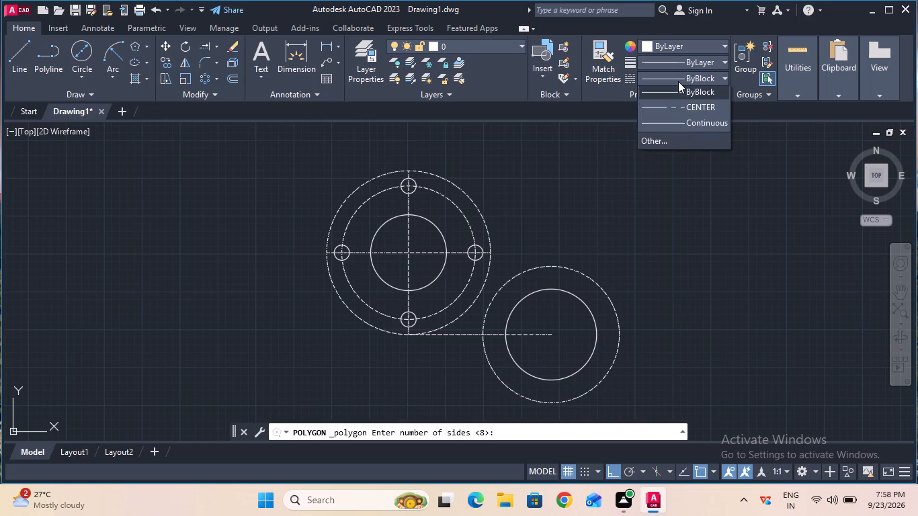
left_click(676, 121)
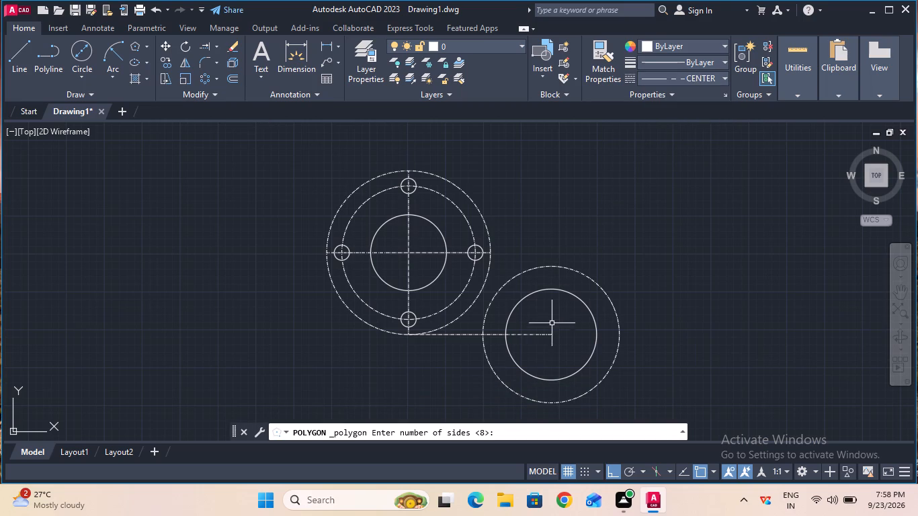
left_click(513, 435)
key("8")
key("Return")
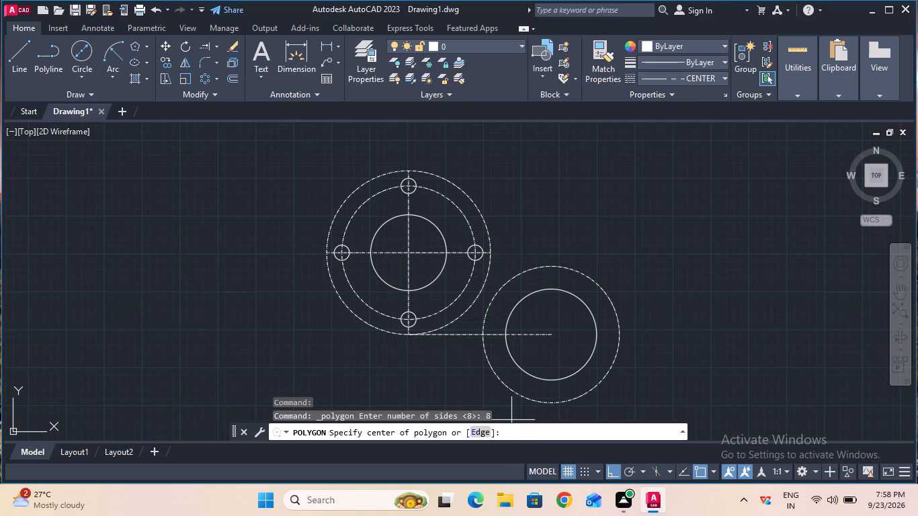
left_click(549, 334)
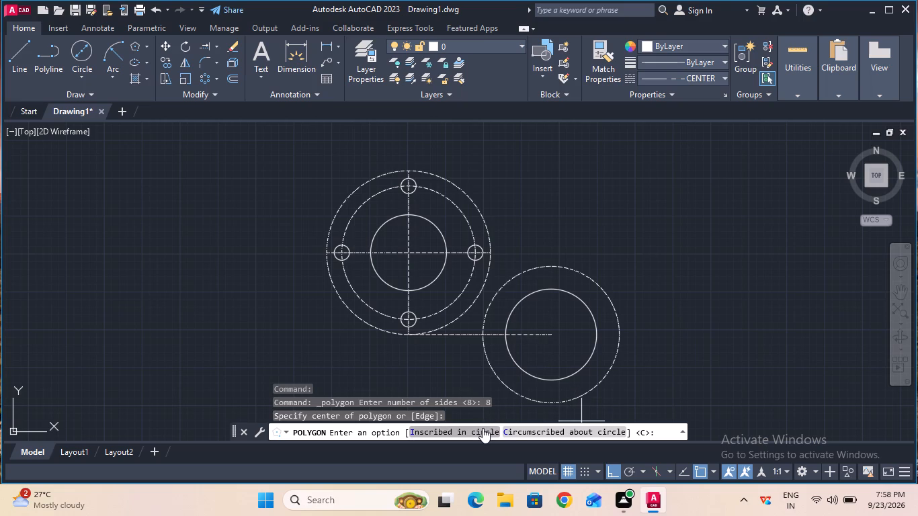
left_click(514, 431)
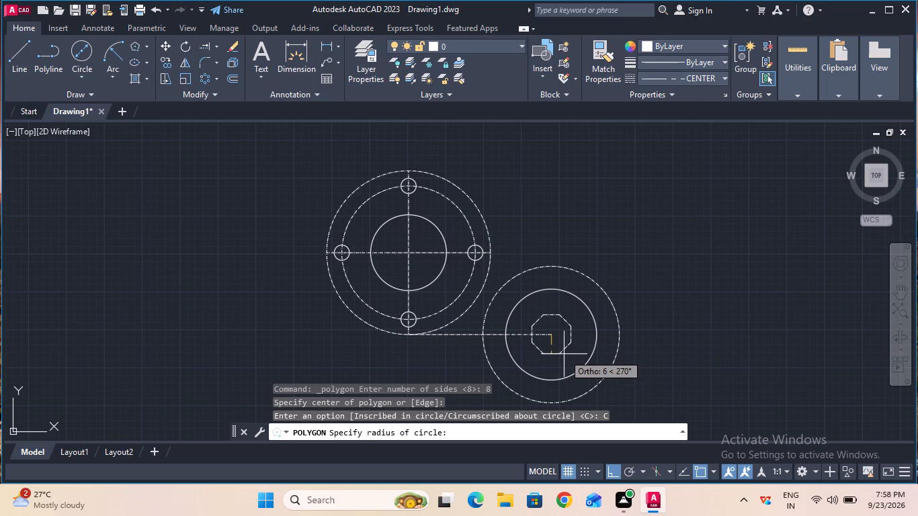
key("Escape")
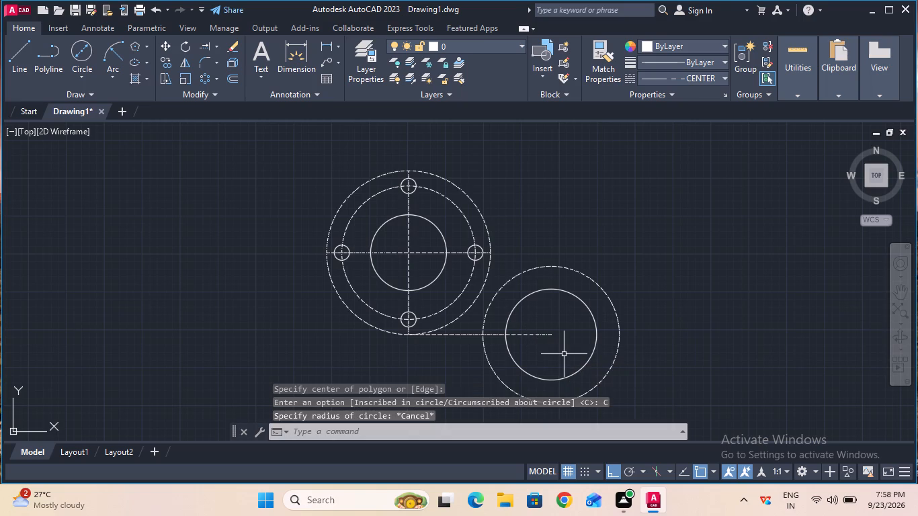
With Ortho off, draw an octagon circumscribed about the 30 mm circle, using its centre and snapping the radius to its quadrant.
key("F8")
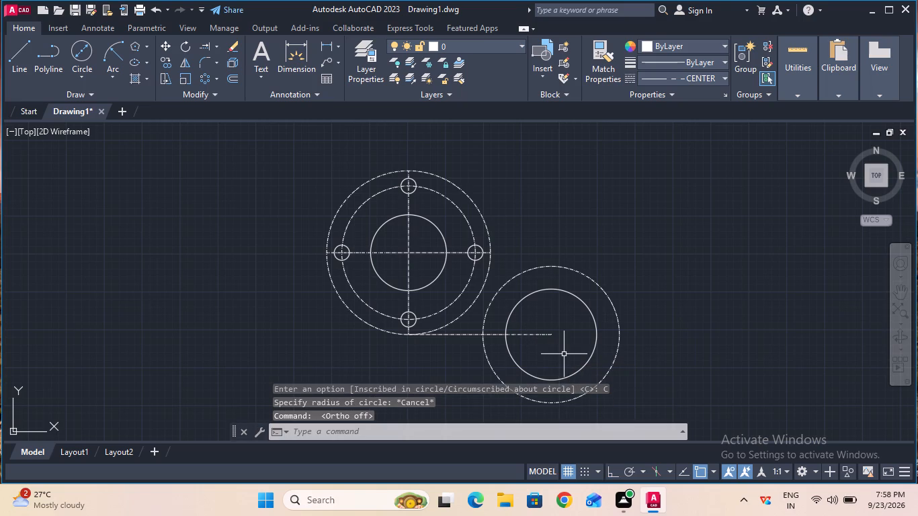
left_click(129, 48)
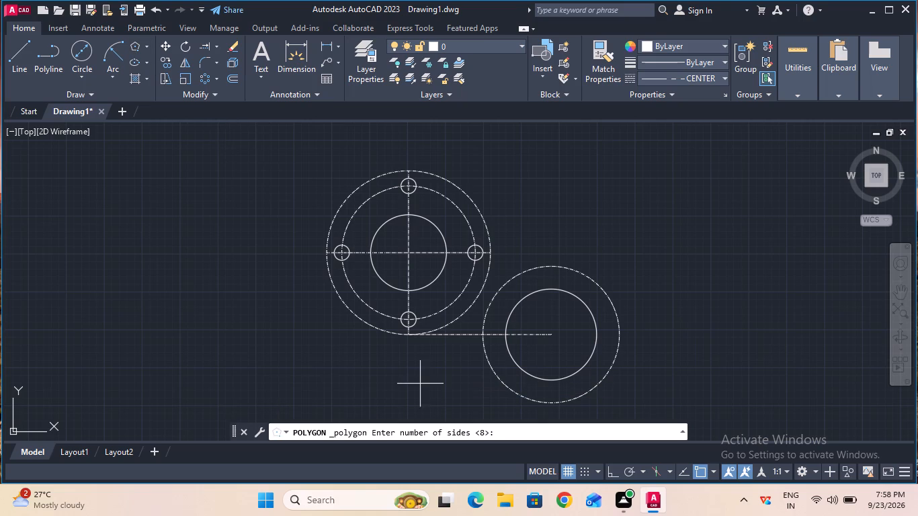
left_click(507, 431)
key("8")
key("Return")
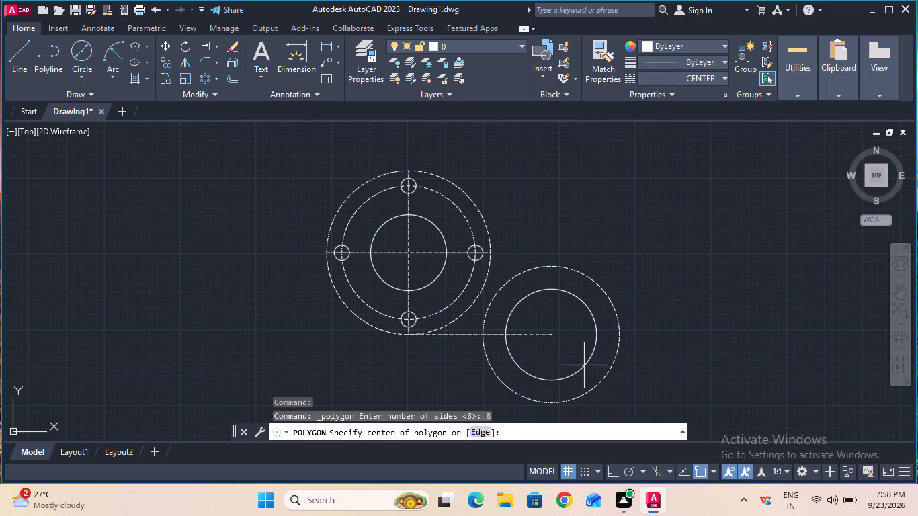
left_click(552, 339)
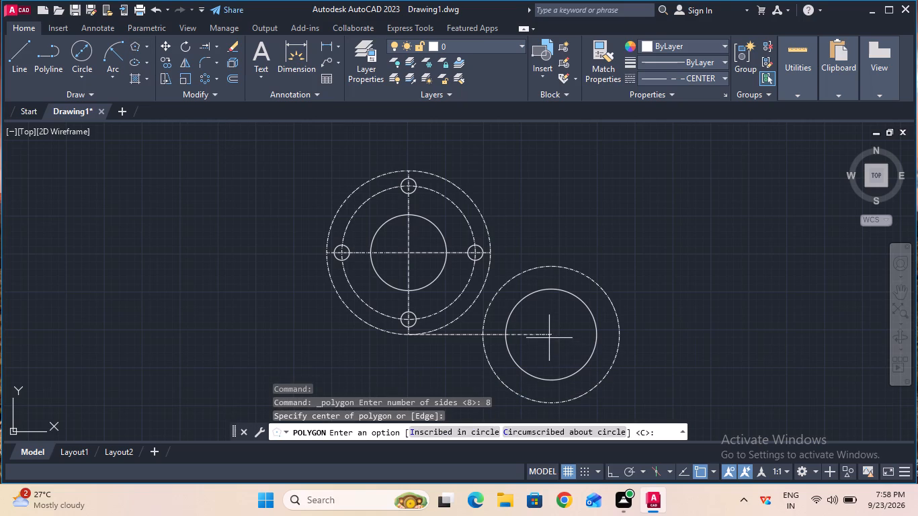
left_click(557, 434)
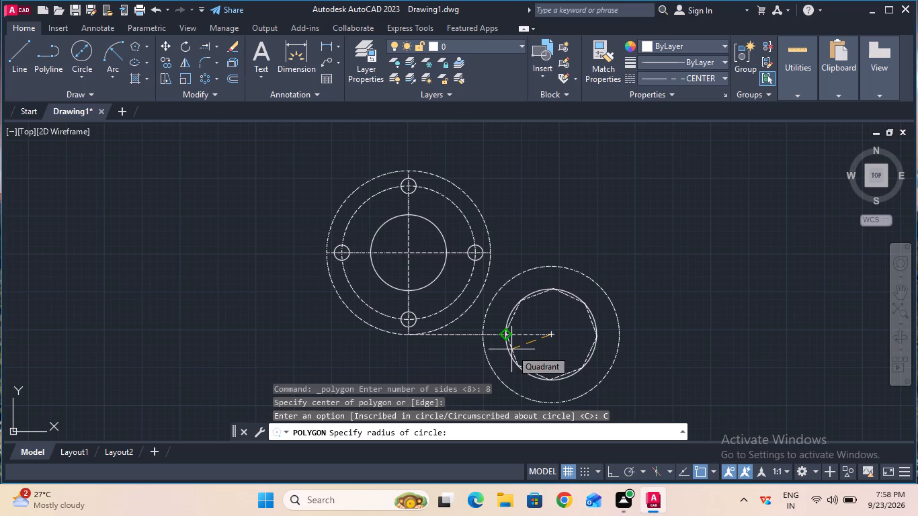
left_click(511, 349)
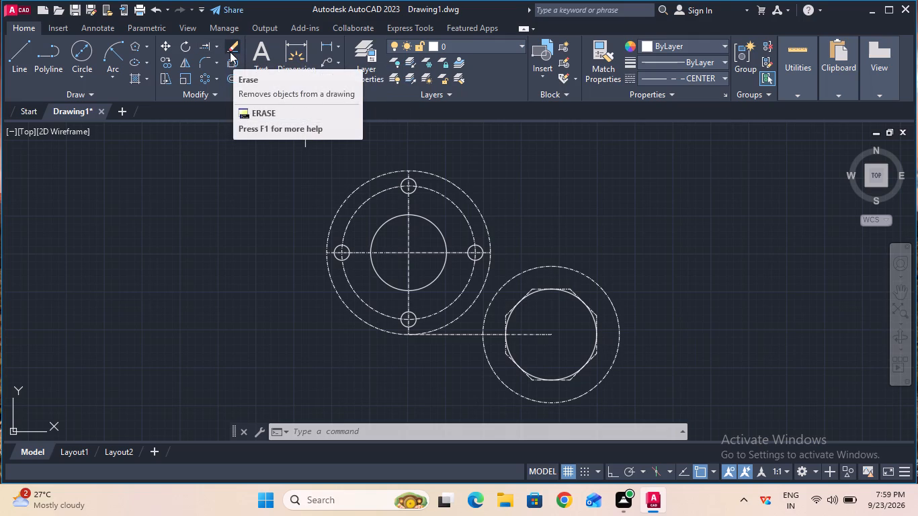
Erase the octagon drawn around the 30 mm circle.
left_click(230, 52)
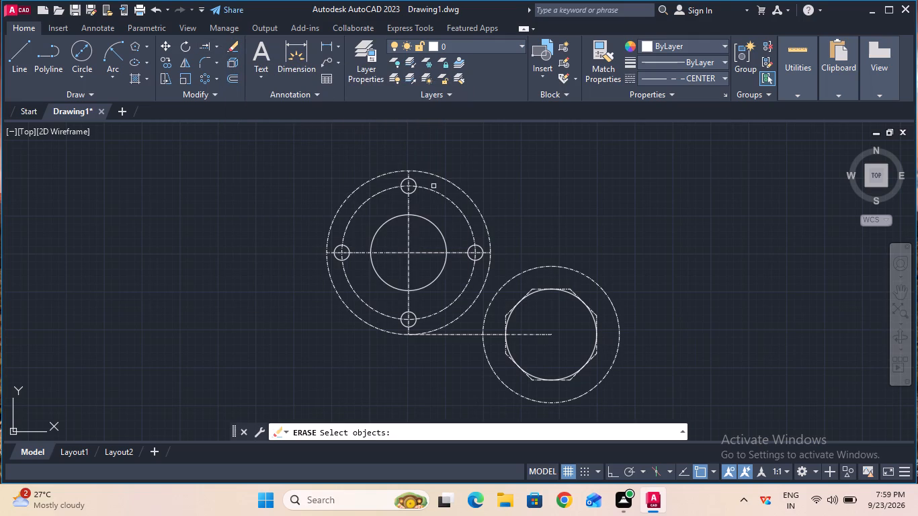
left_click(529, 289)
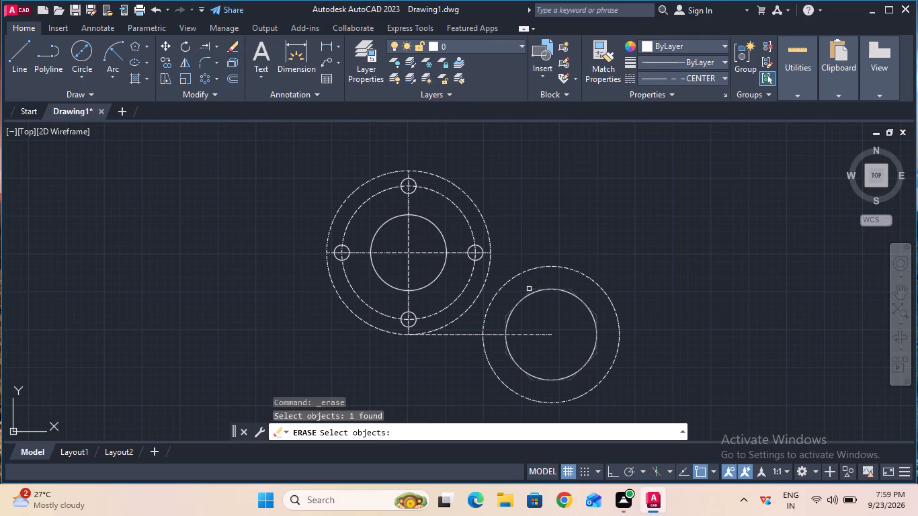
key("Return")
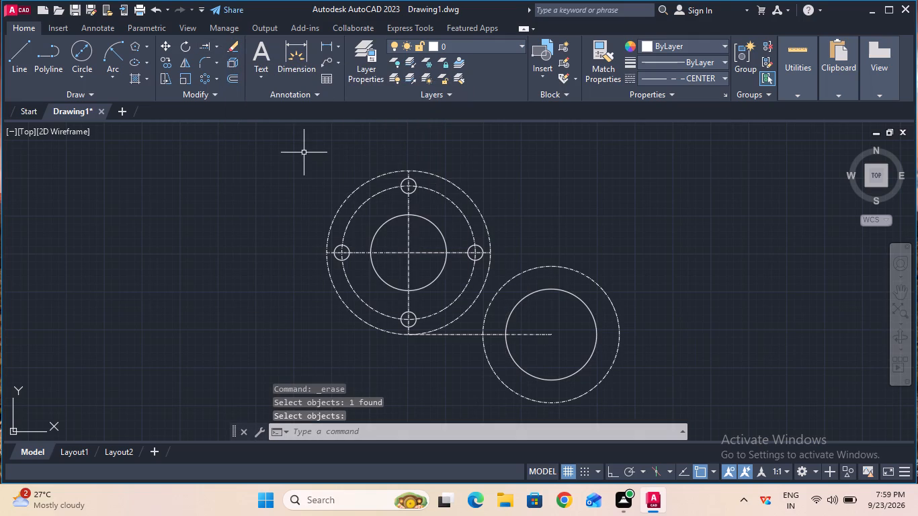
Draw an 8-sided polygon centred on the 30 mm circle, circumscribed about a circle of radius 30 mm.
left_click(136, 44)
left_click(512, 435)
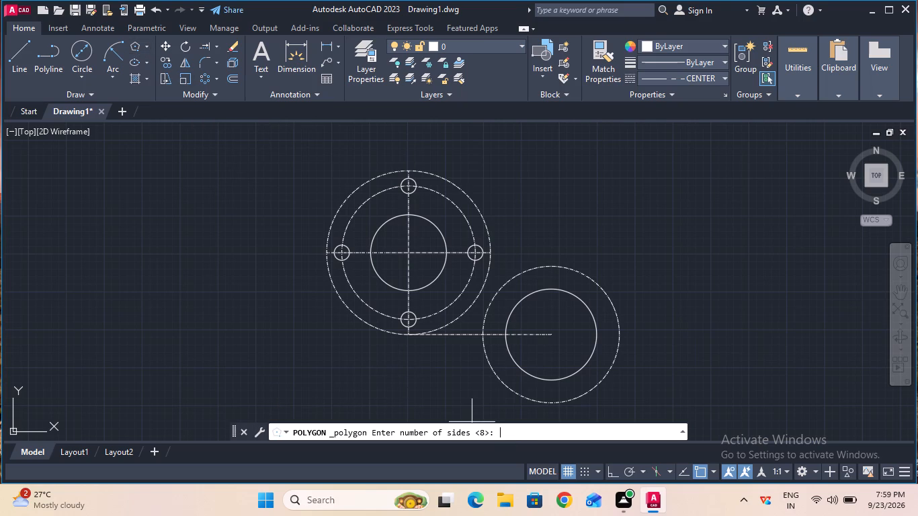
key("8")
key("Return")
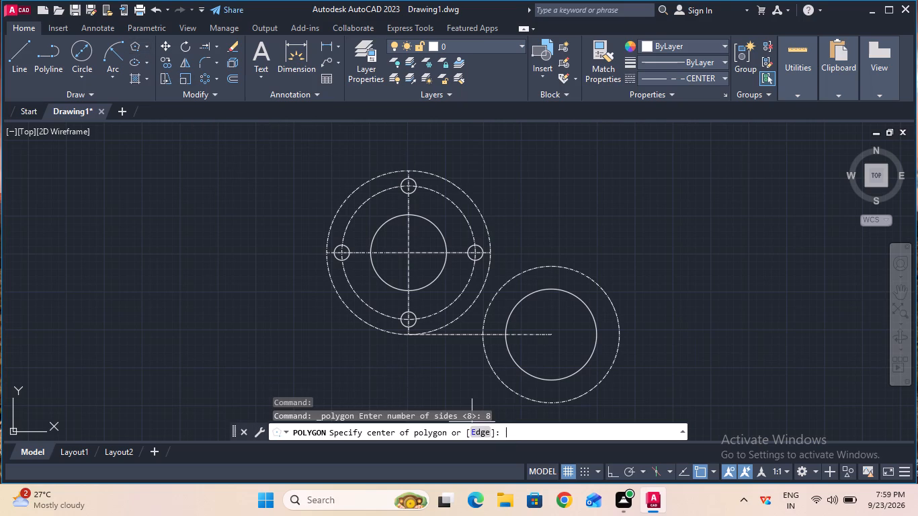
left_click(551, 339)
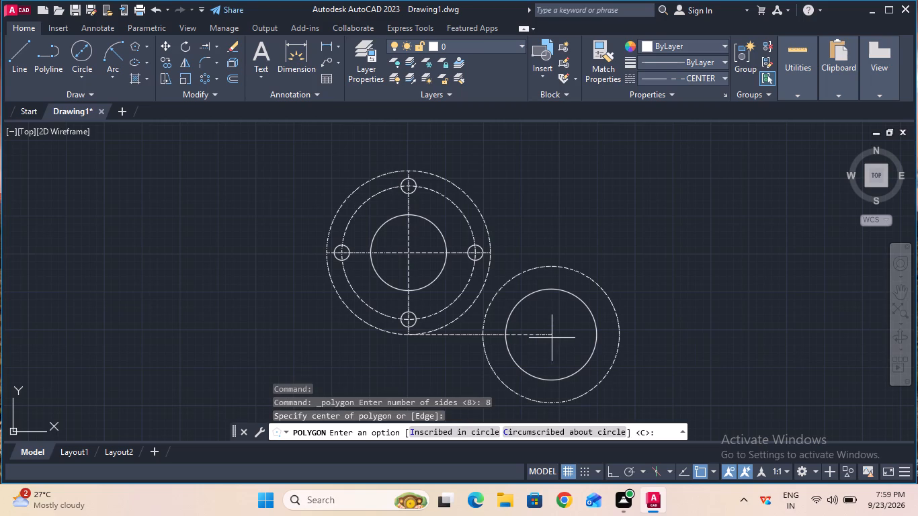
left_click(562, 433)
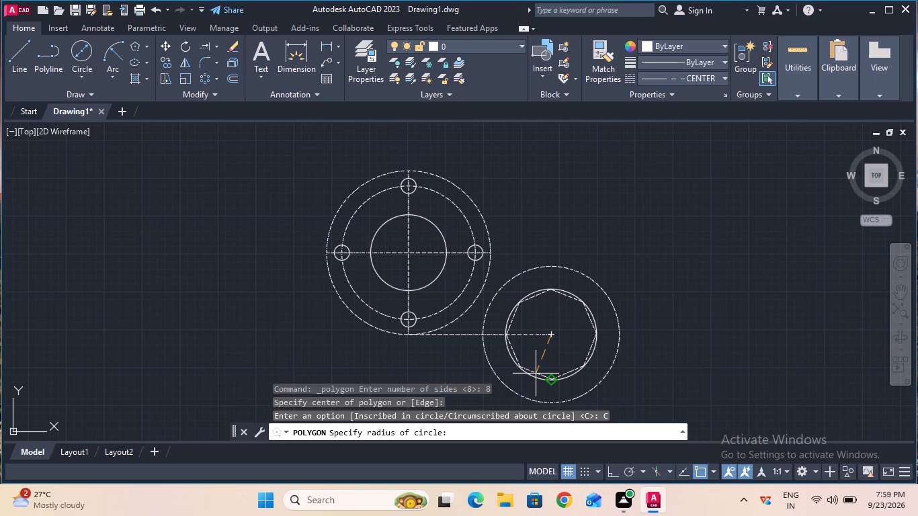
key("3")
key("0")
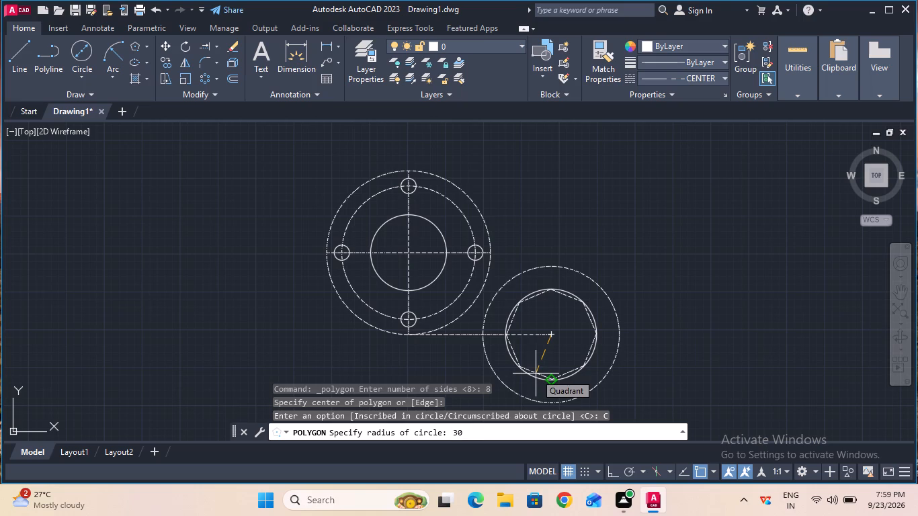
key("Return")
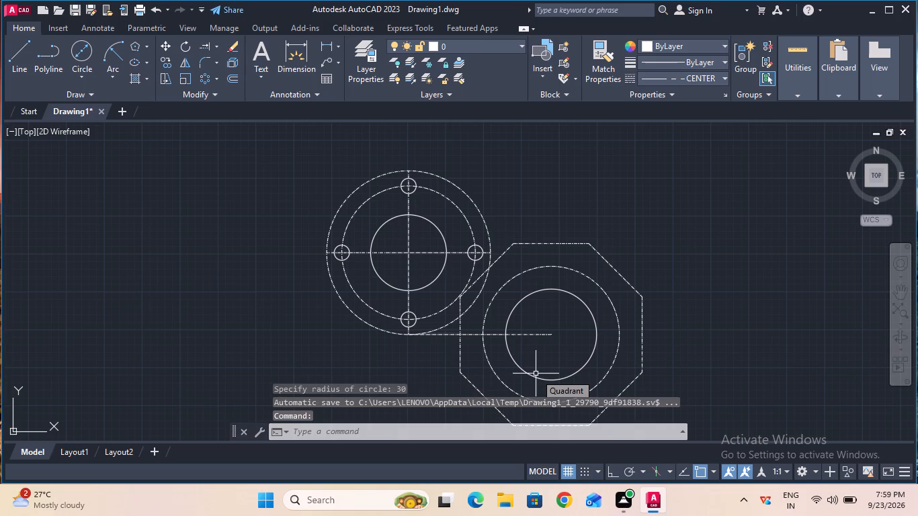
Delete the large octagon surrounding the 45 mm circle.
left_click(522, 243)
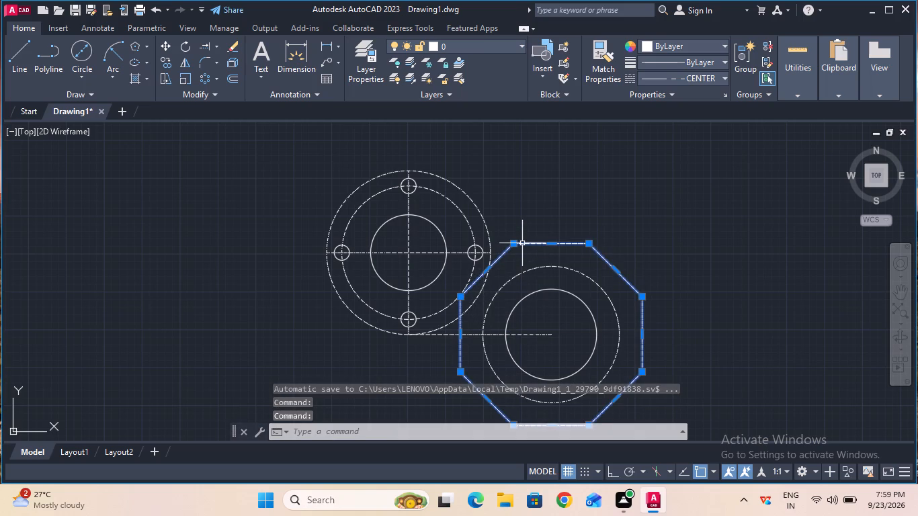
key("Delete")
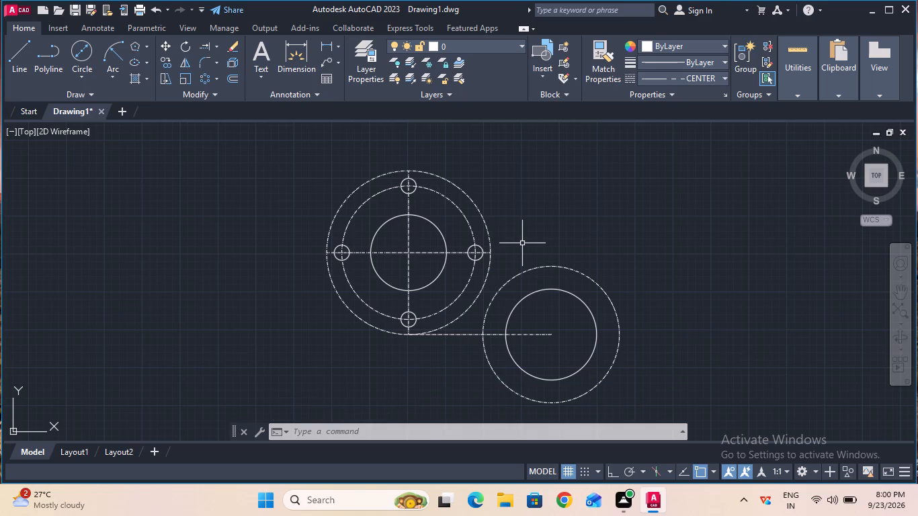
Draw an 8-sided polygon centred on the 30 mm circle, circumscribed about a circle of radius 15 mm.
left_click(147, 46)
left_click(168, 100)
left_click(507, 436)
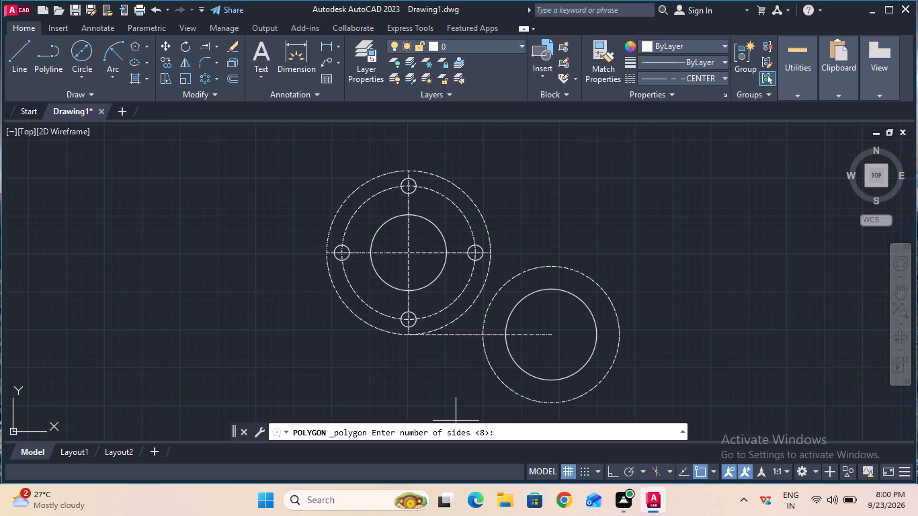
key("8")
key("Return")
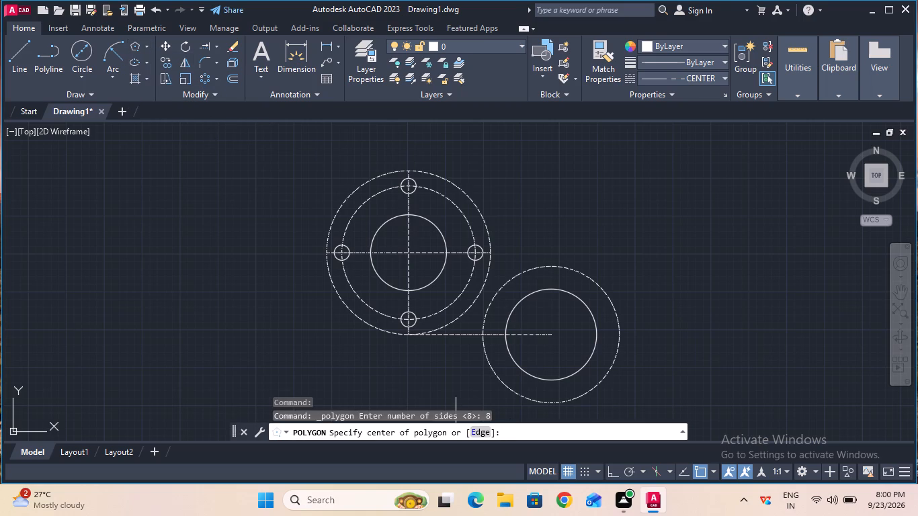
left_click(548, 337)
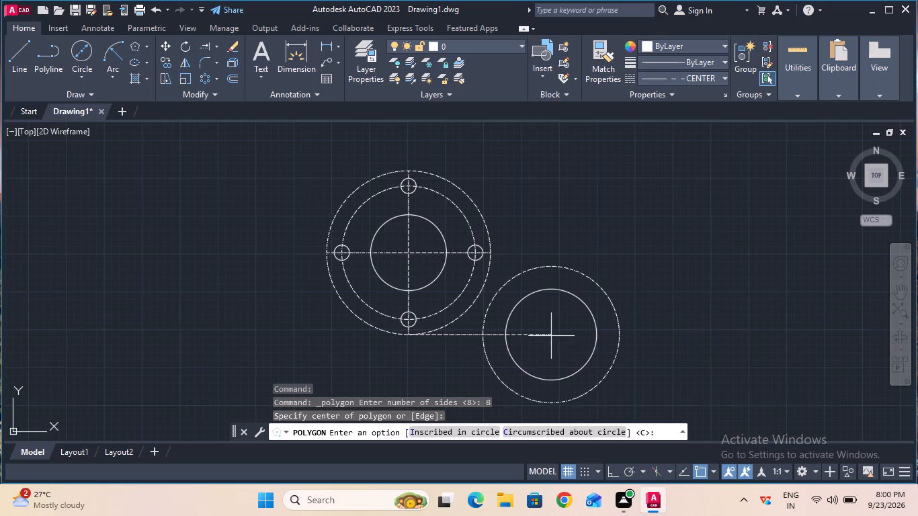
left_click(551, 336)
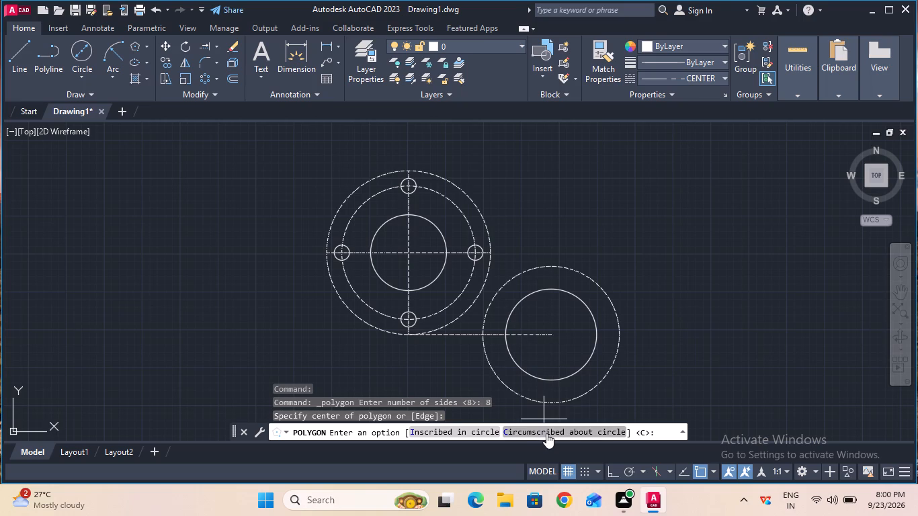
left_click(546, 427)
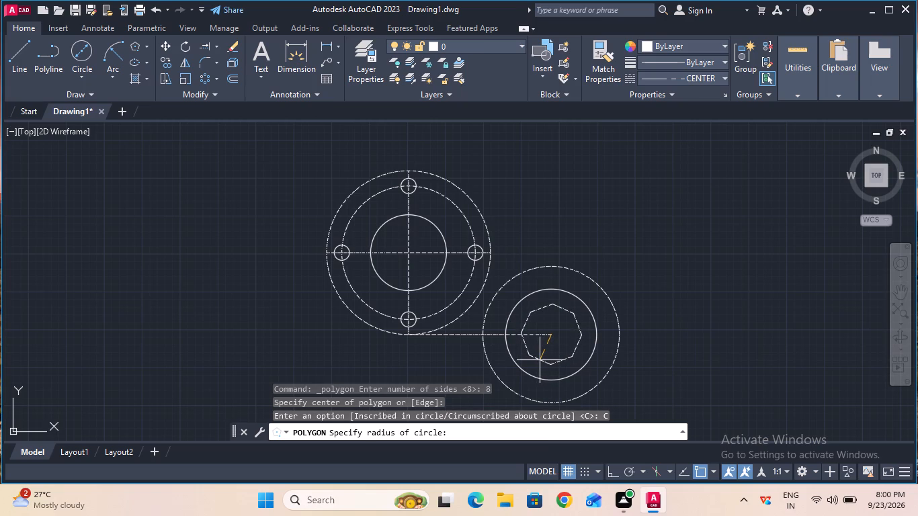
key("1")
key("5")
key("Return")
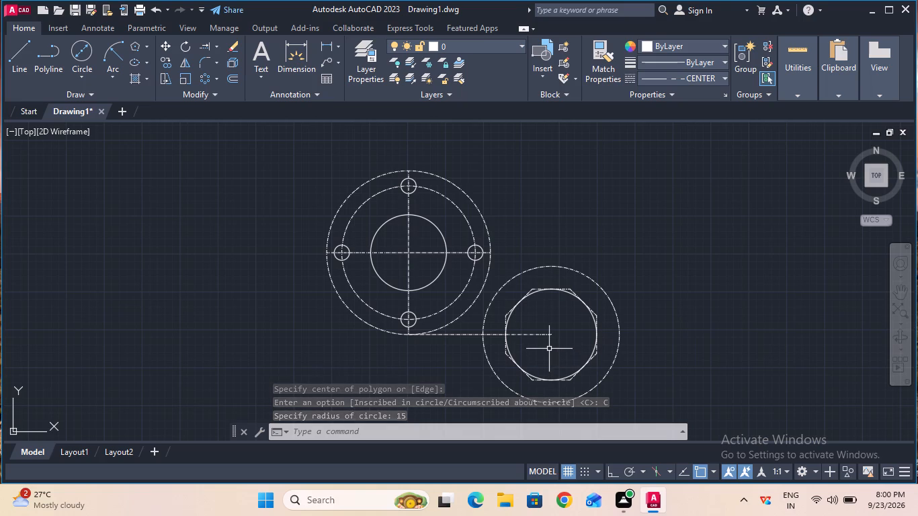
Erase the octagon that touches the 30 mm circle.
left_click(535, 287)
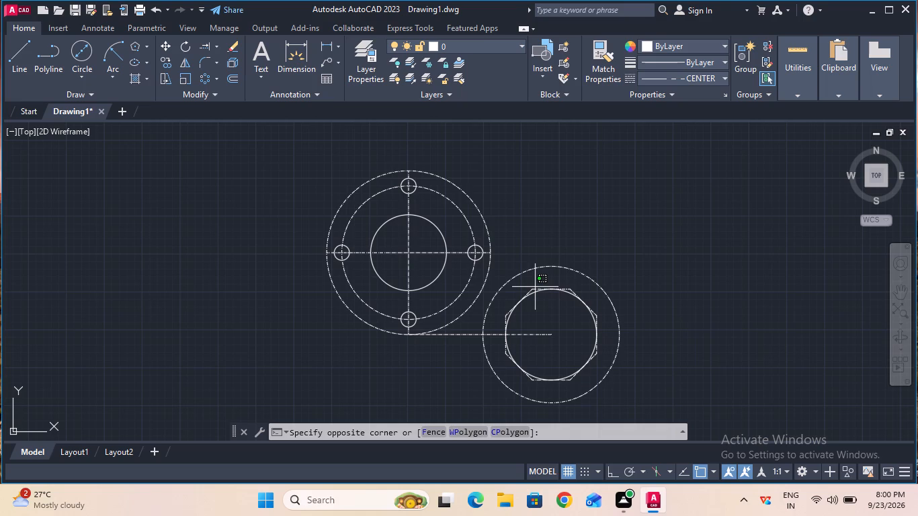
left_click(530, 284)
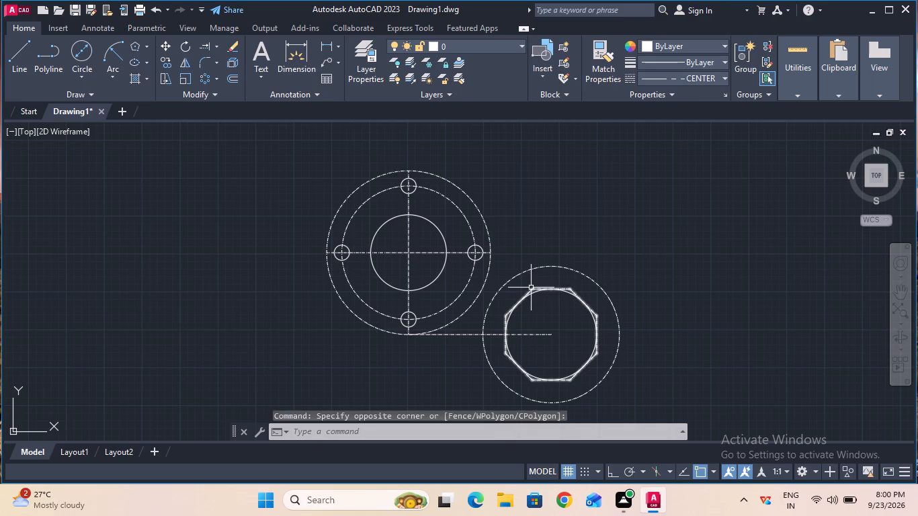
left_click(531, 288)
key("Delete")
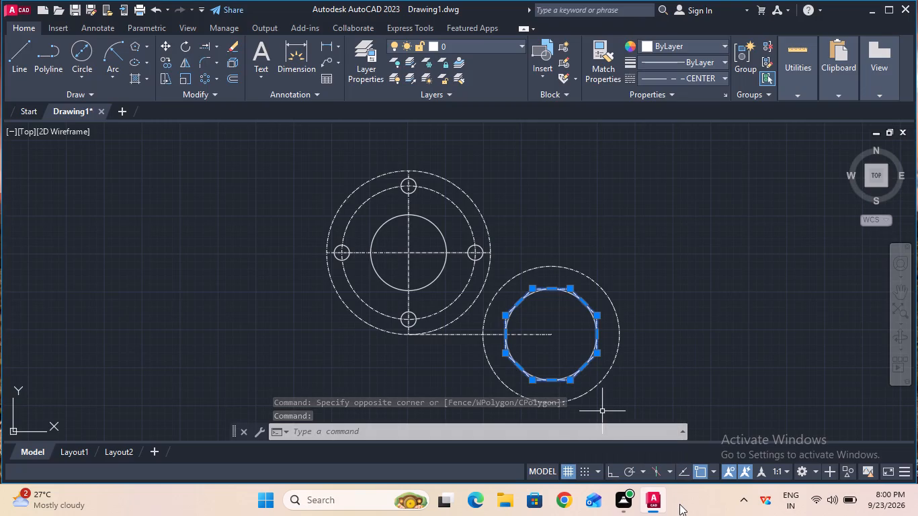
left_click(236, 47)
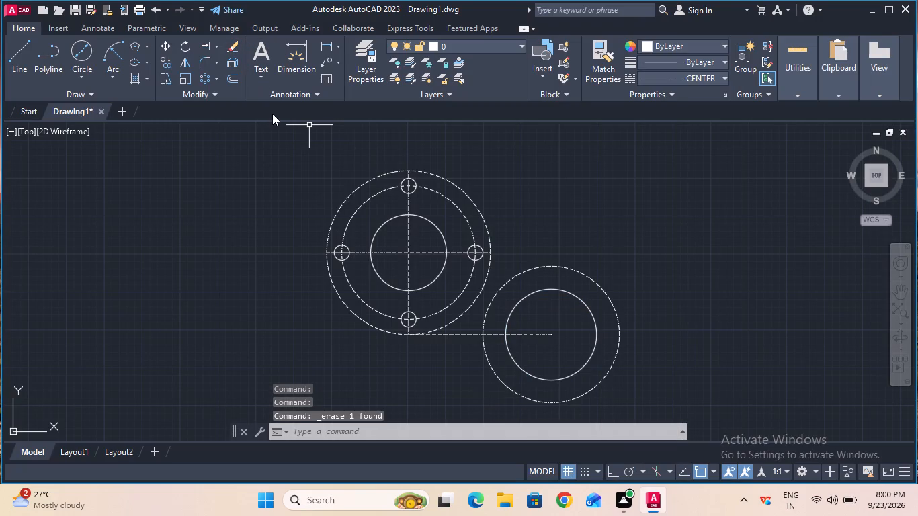
Delete the 30 mm circle inside the offset 45 mm circle.
left_click(532, 291)
key("Delete")
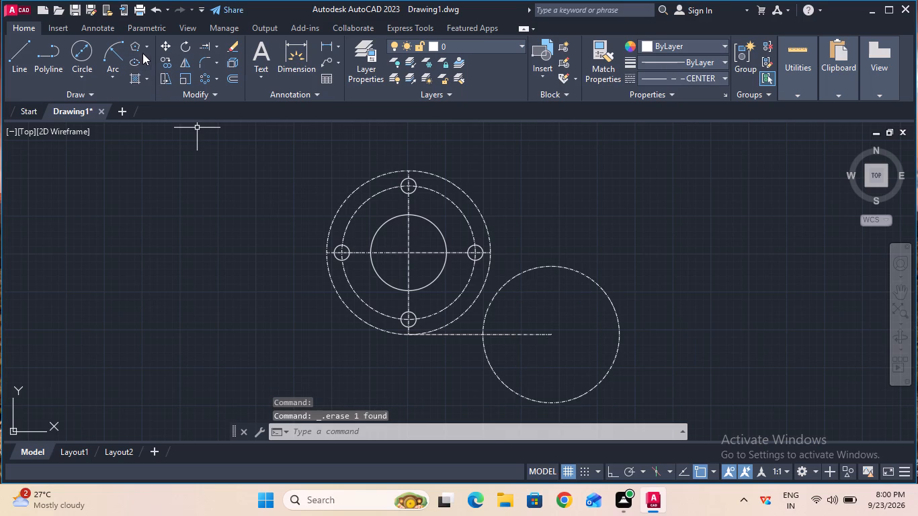
Set the current linetype to ByBlock.
left_click(699, 75)
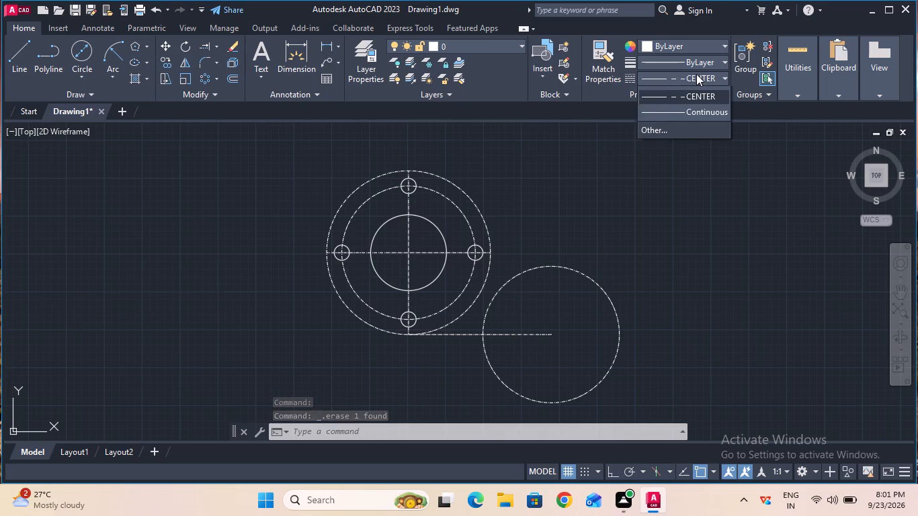
left_click(694, 107)
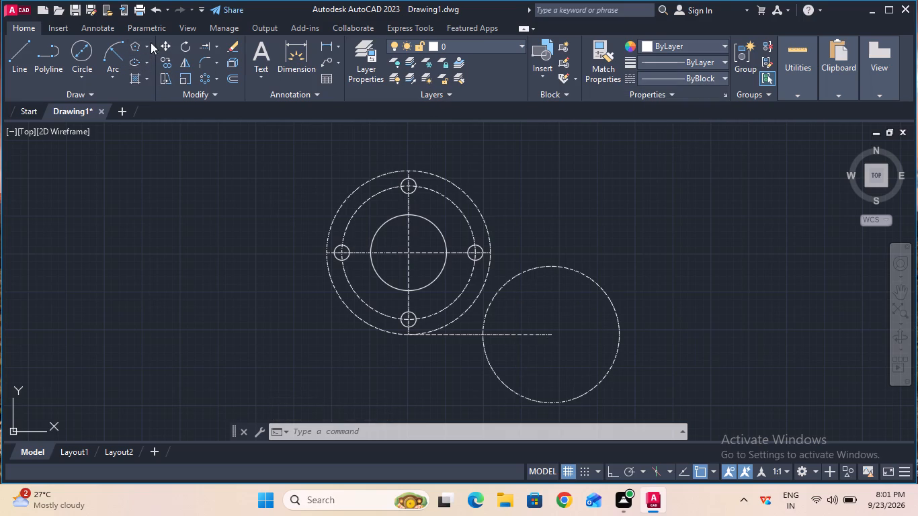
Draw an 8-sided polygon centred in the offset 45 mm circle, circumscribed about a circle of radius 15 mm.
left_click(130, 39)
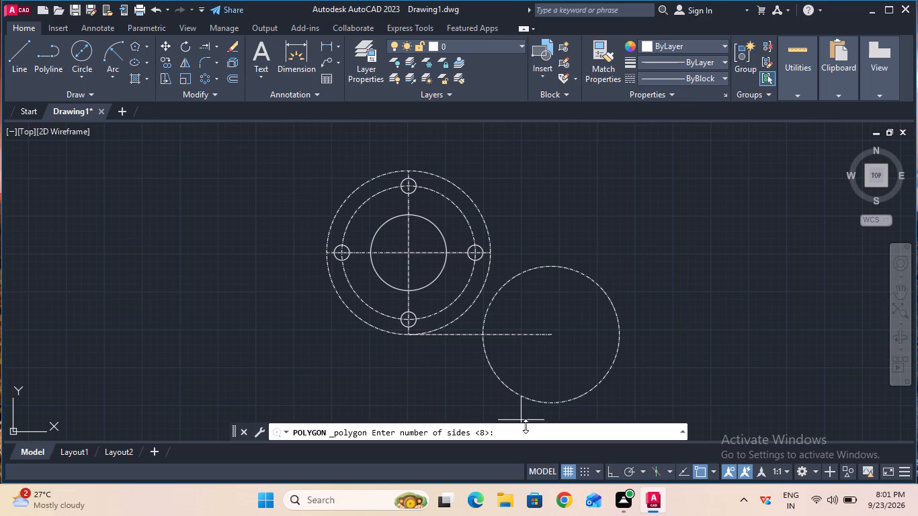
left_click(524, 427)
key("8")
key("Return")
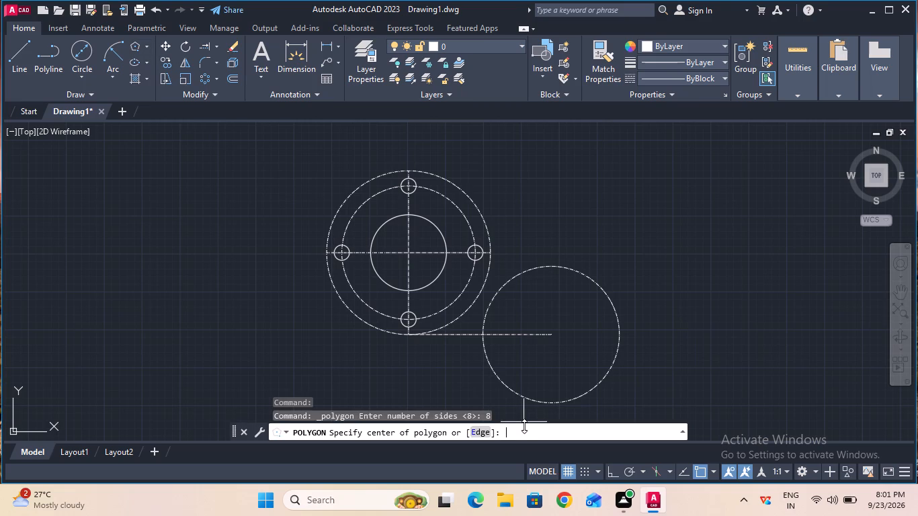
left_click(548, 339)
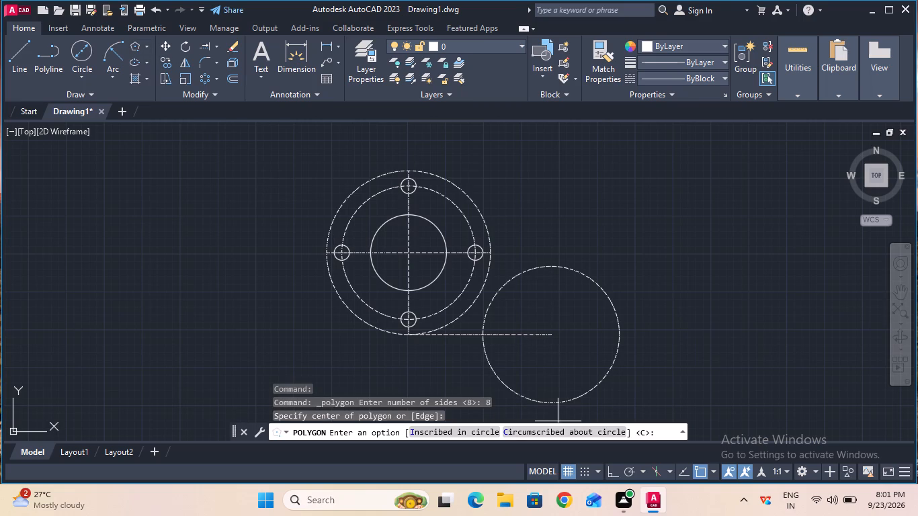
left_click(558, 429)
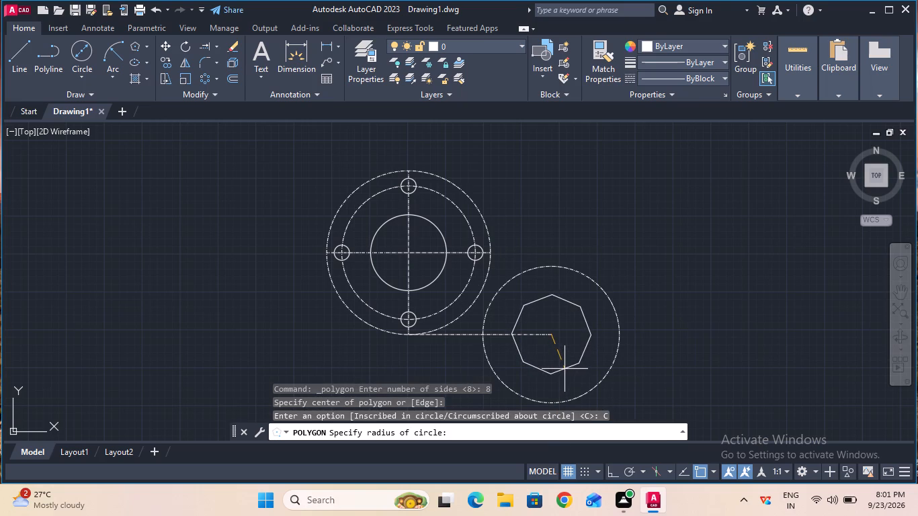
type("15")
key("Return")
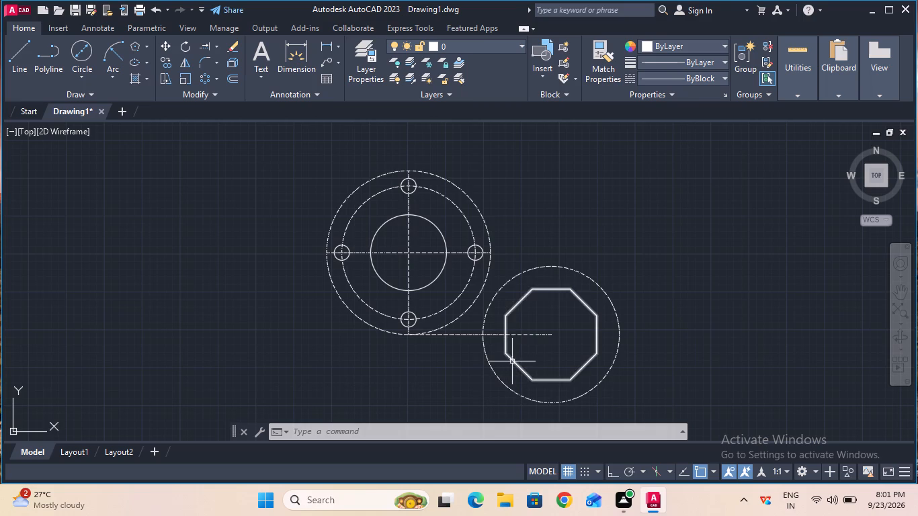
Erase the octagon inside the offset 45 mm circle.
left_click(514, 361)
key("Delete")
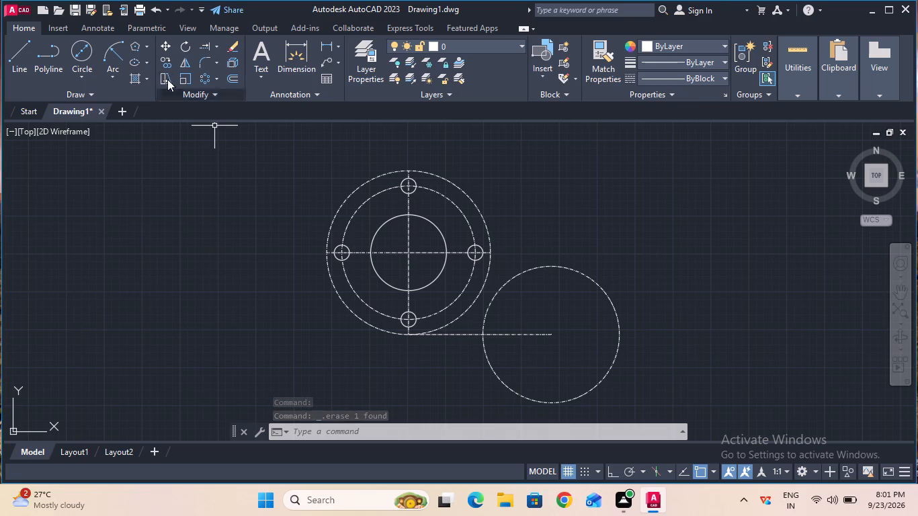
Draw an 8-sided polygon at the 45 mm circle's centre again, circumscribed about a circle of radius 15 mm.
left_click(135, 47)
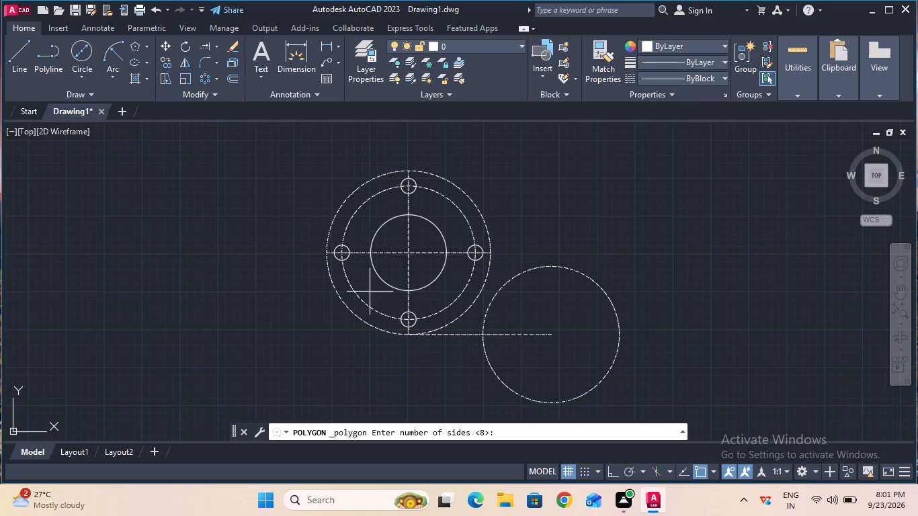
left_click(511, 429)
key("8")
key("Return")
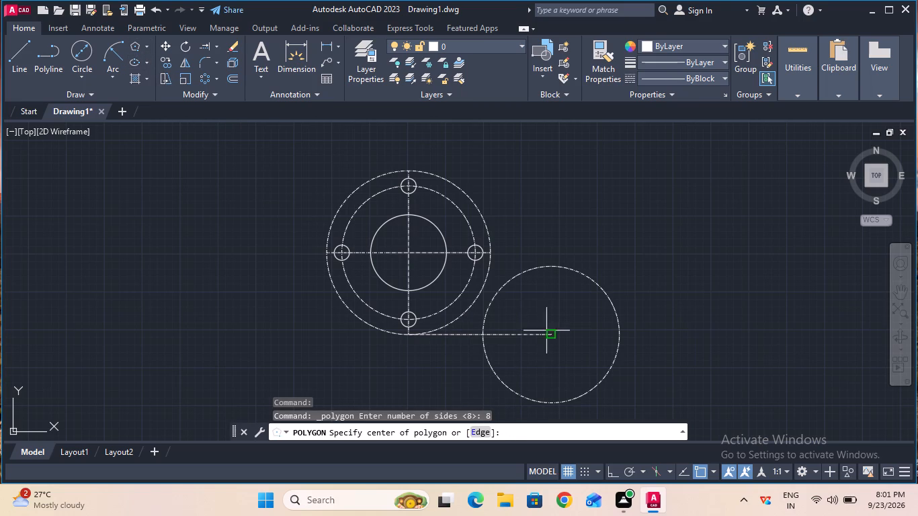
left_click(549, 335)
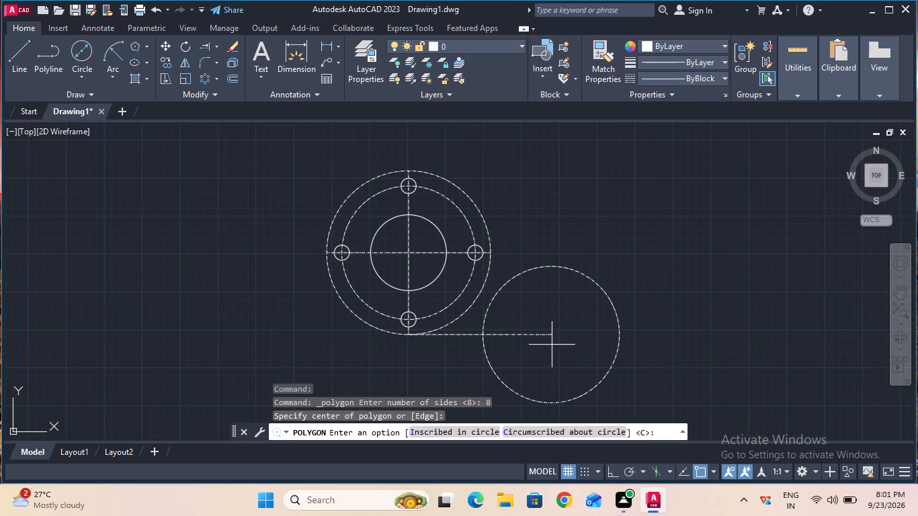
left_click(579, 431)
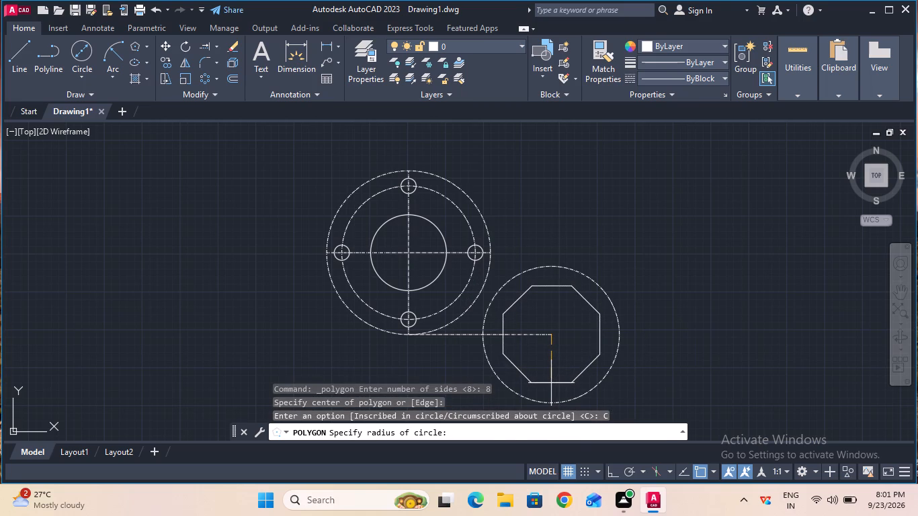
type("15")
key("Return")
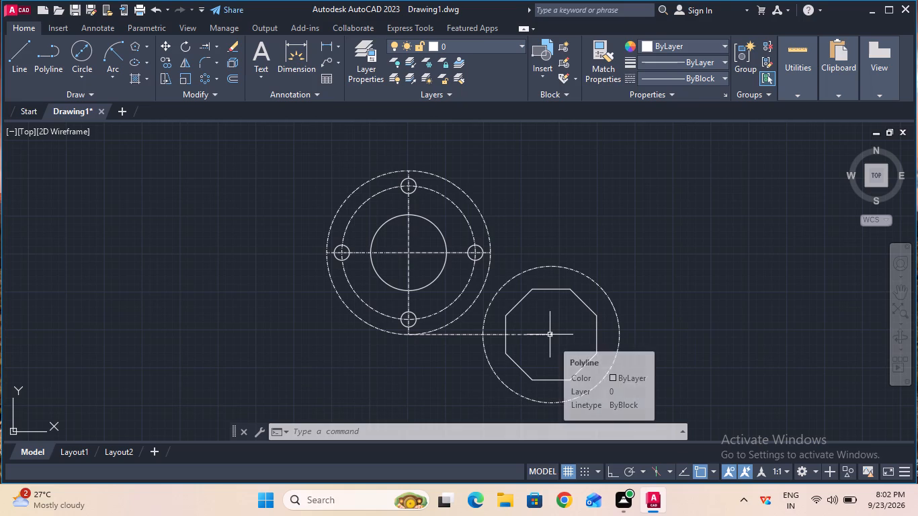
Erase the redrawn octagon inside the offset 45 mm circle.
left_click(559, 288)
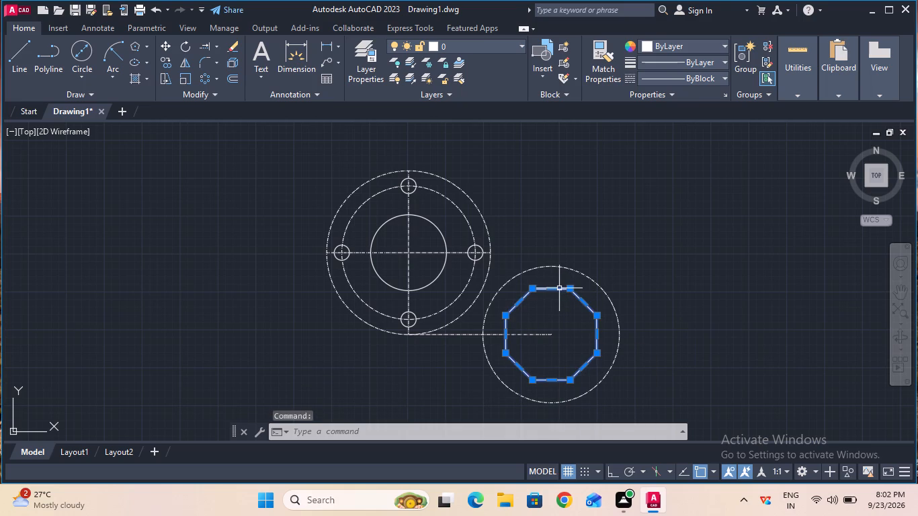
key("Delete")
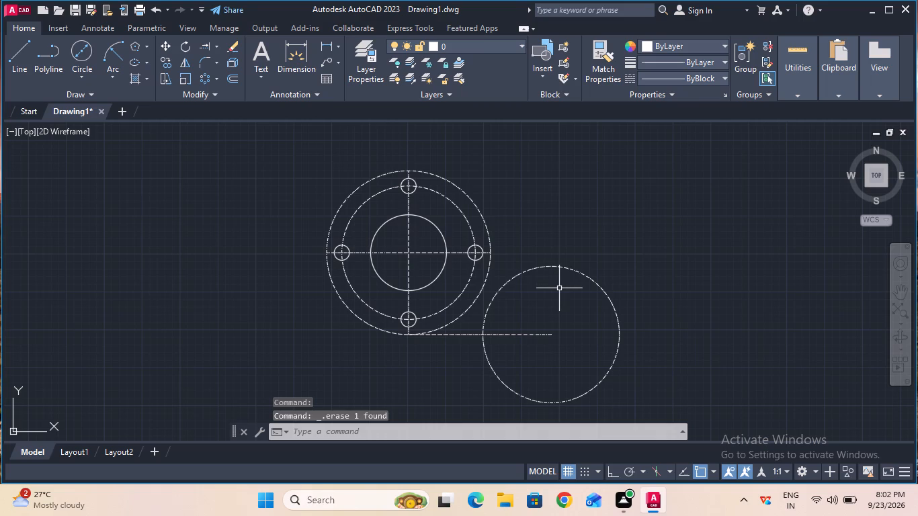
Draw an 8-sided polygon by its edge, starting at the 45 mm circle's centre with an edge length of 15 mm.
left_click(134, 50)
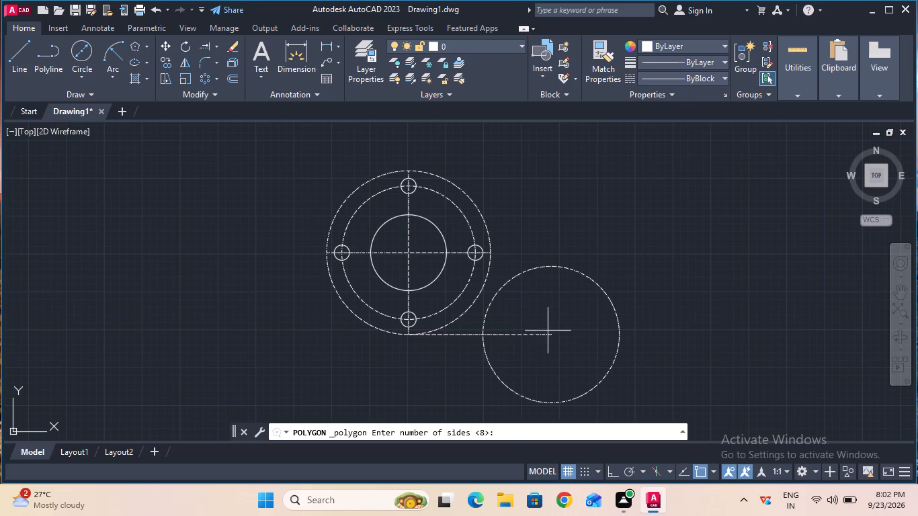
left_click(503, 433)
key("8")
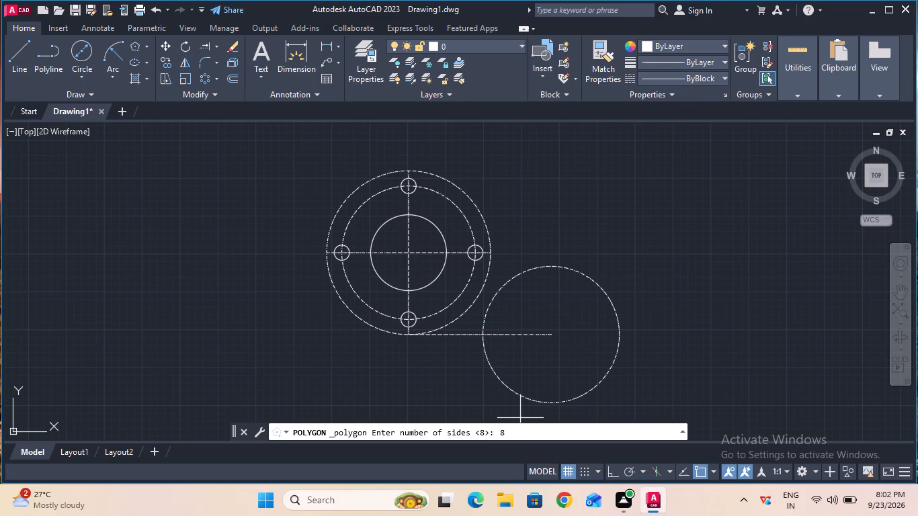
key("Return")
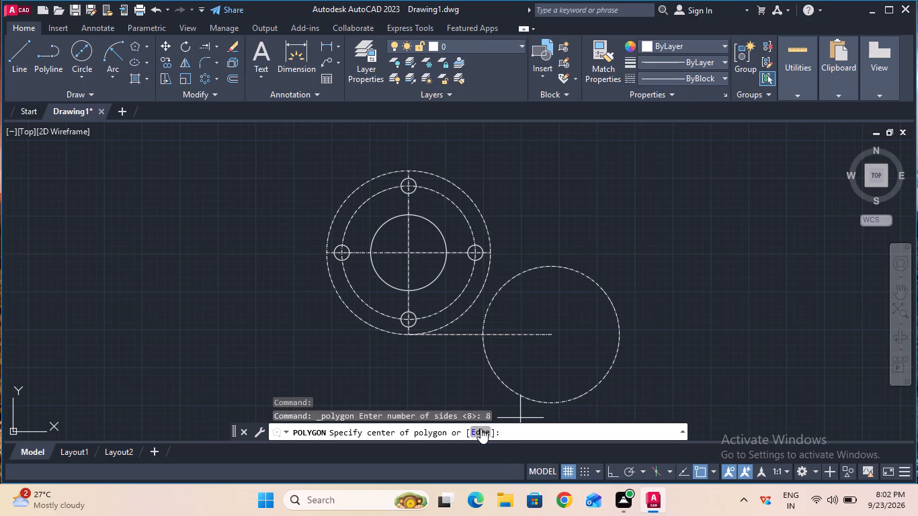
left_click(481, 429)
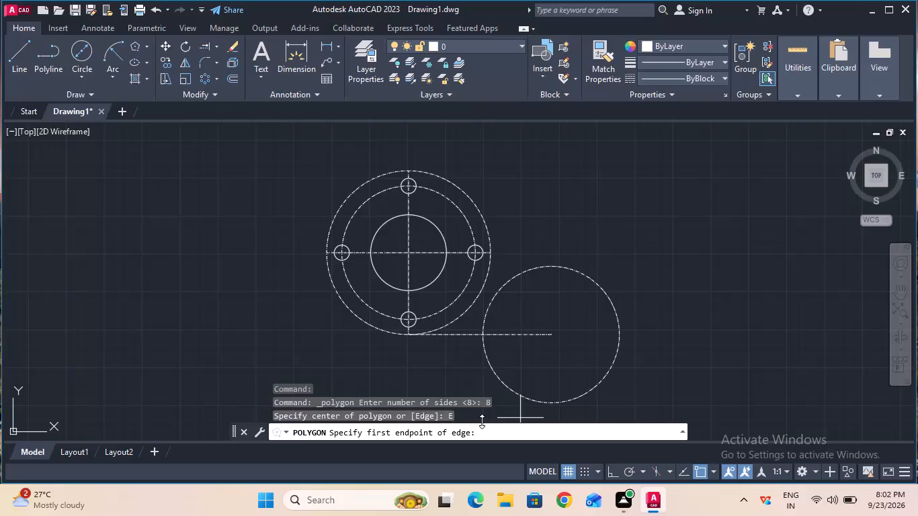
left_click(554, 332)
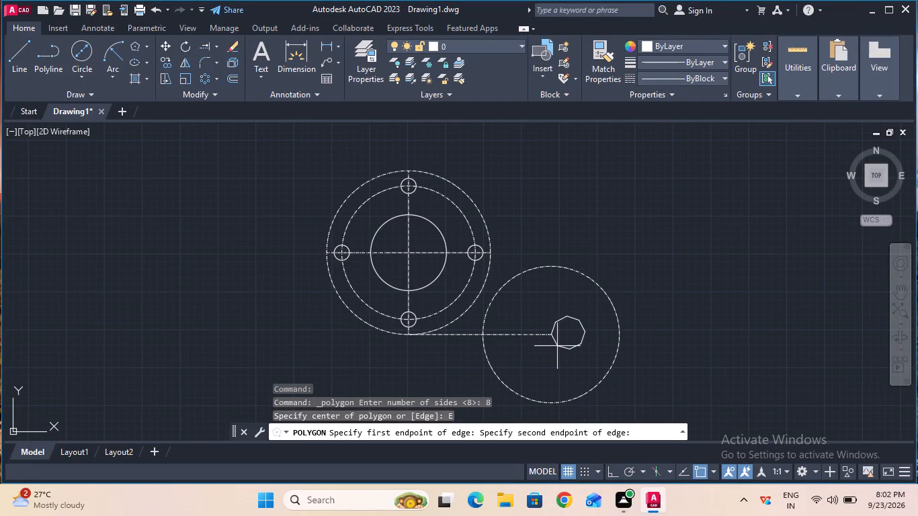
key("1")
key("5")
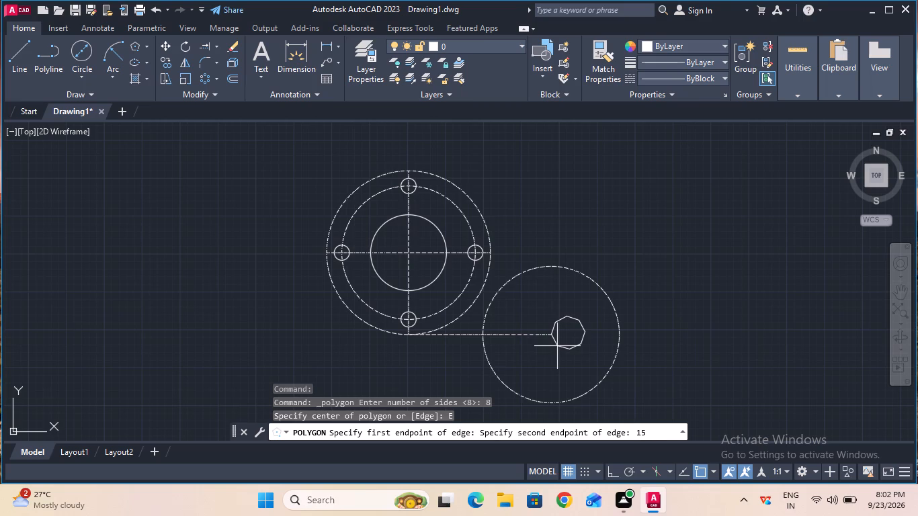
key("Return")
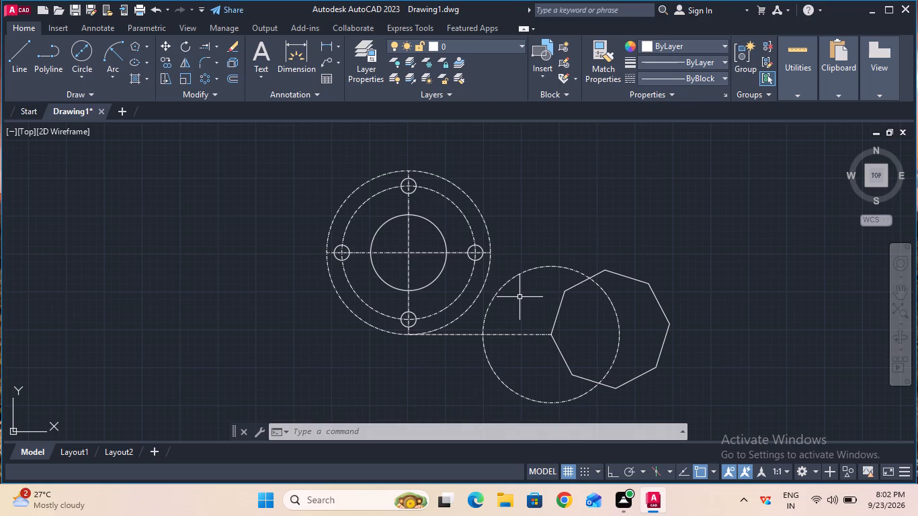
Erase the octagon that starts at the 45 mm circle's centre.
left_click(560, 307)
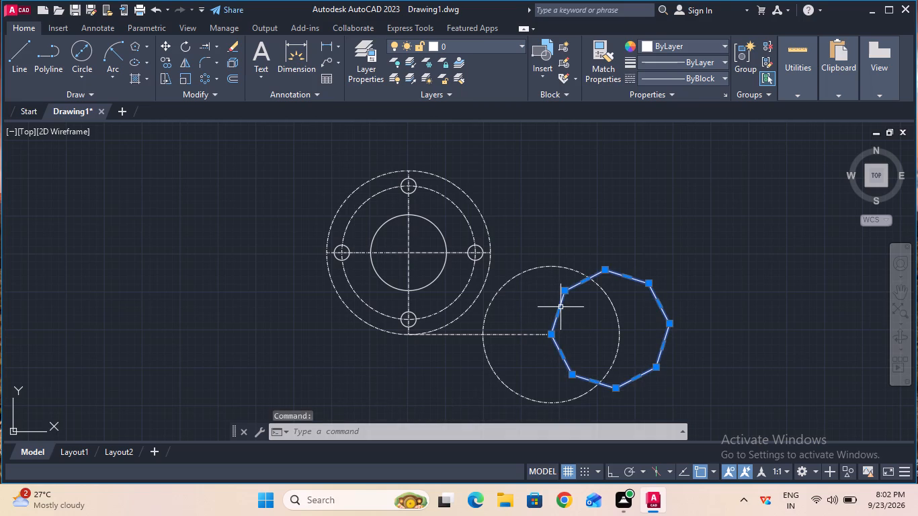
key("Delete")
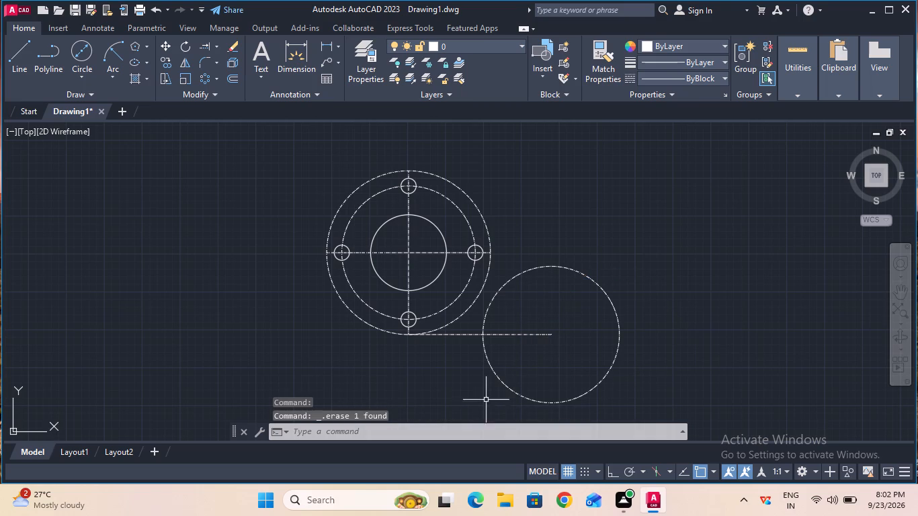
Draw an 8-sided polygon by its edge, 15 mm long, starting at the quadrant where the horizontal centre line crosses the 45 mm circle.
left_click(135, 45)
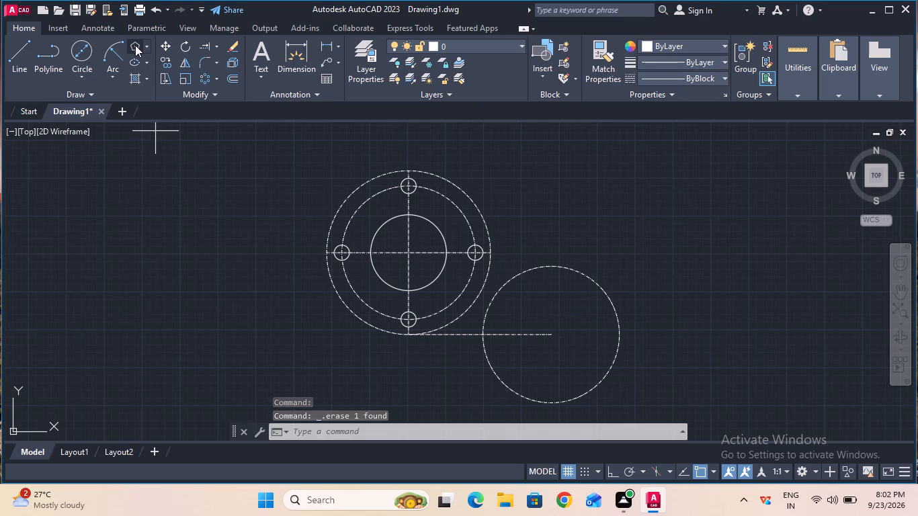
left_click(144, 47)
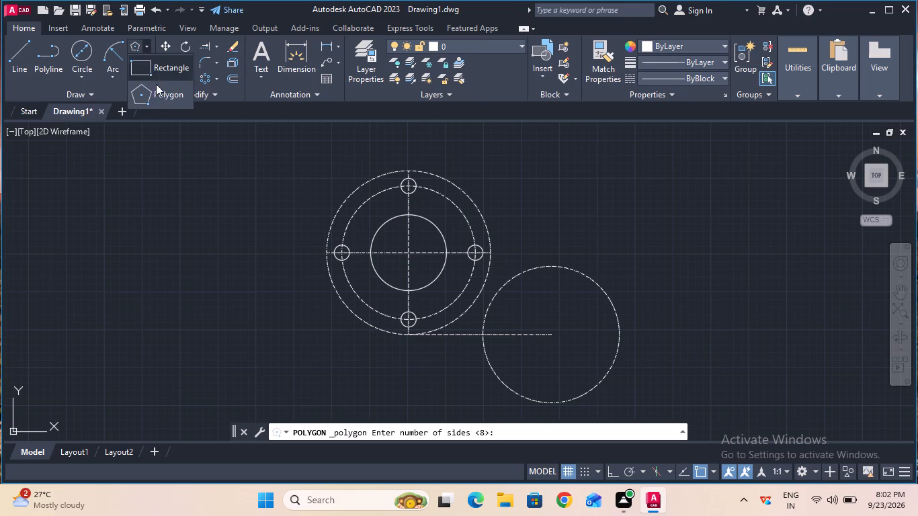
left_click(159, 90)
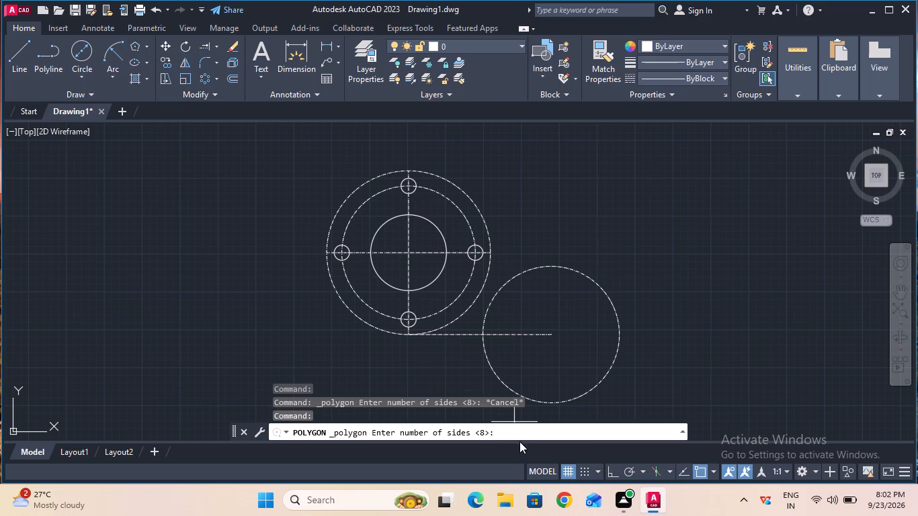
left_click(517, 429)
key("8")
key("Return")
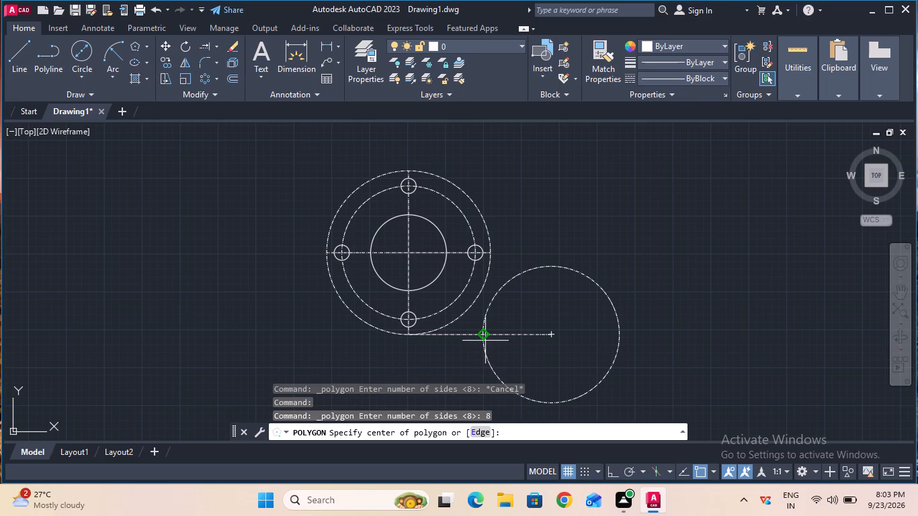
left_click(484, 433)
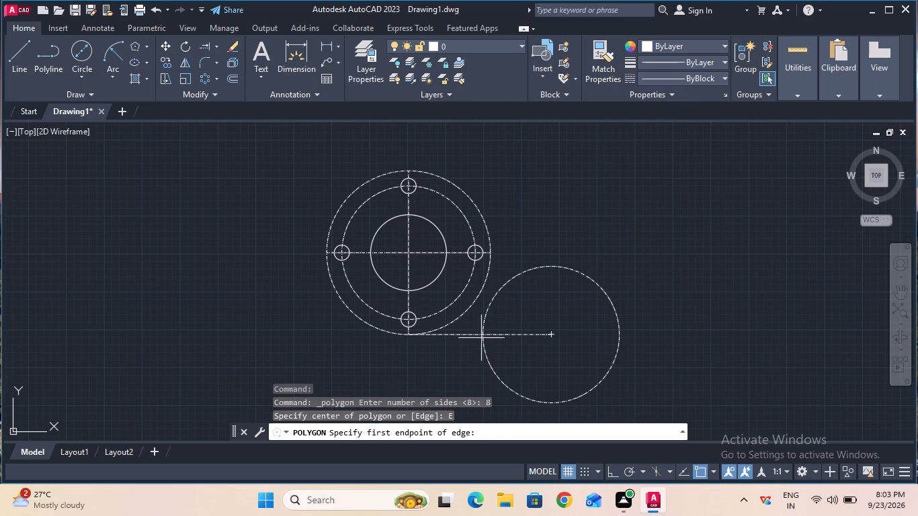
left_click(485, 332)
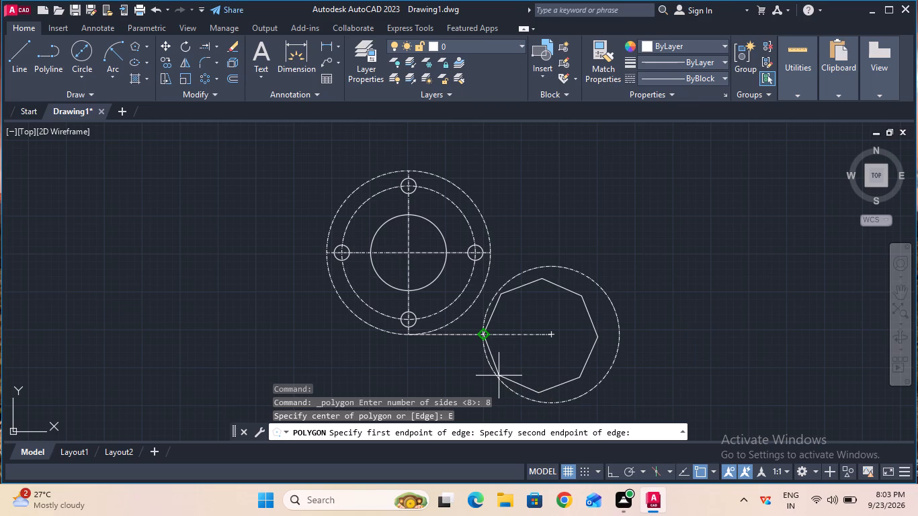
key("1")
key("5")
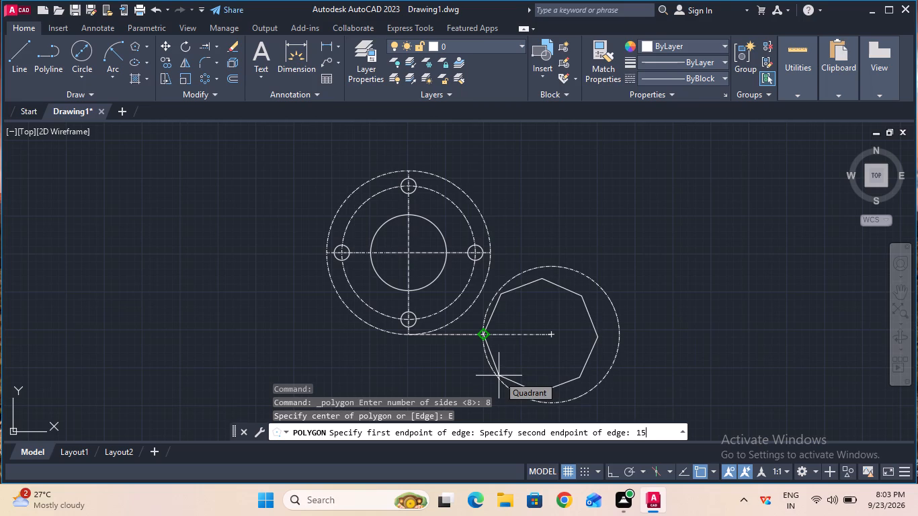
key("Return")
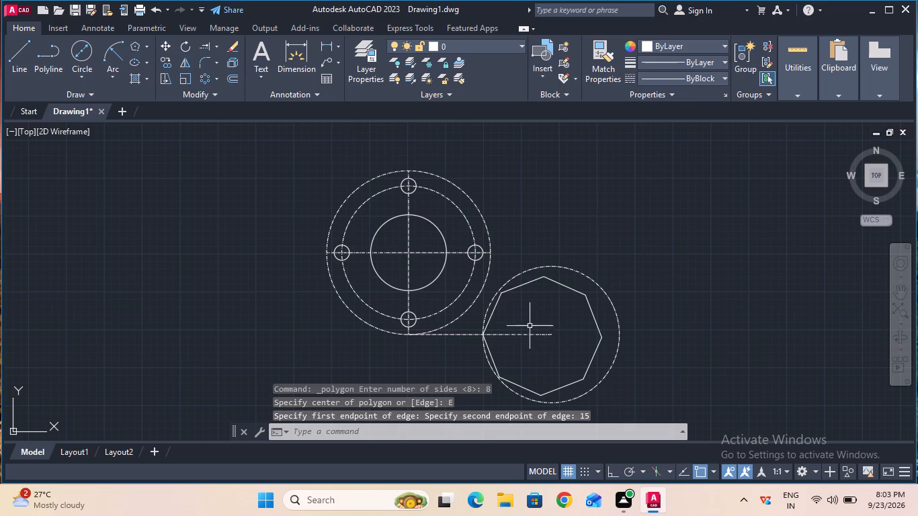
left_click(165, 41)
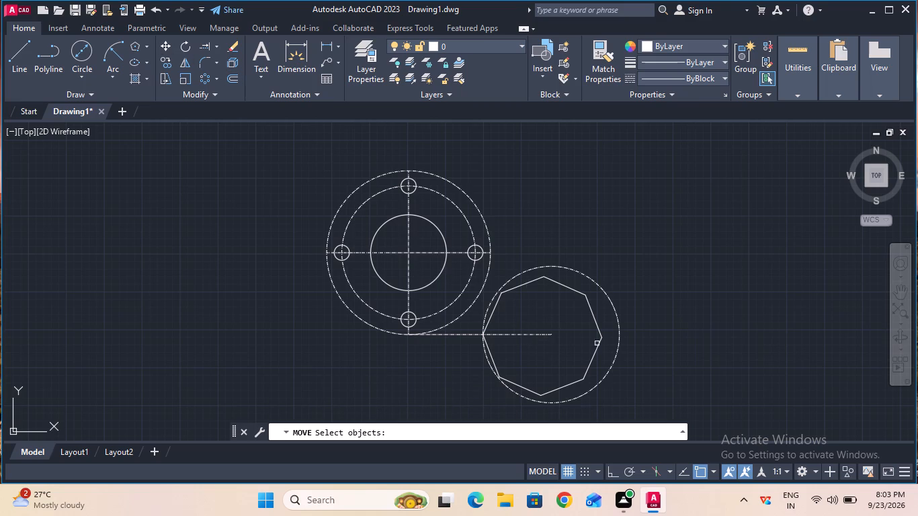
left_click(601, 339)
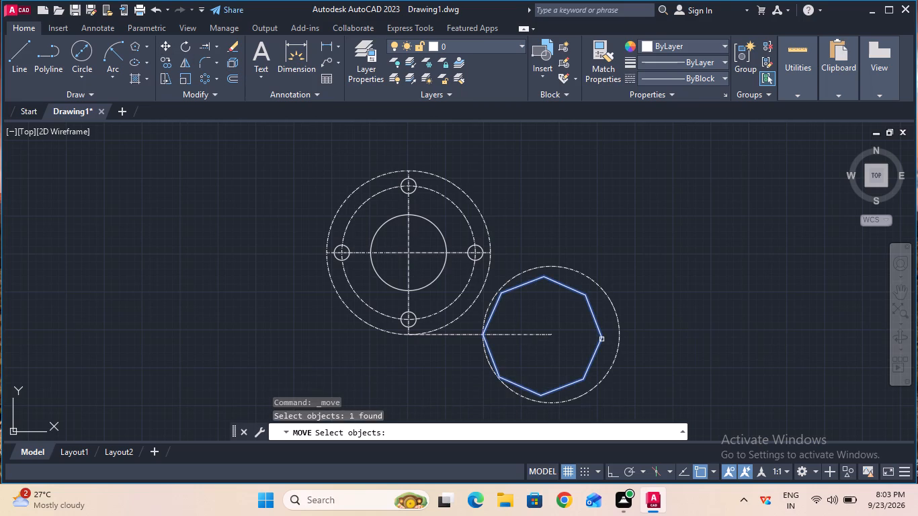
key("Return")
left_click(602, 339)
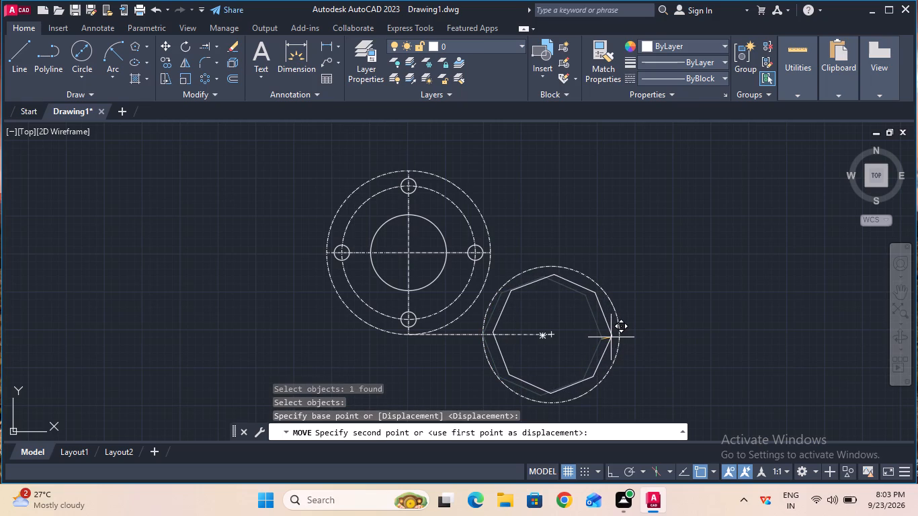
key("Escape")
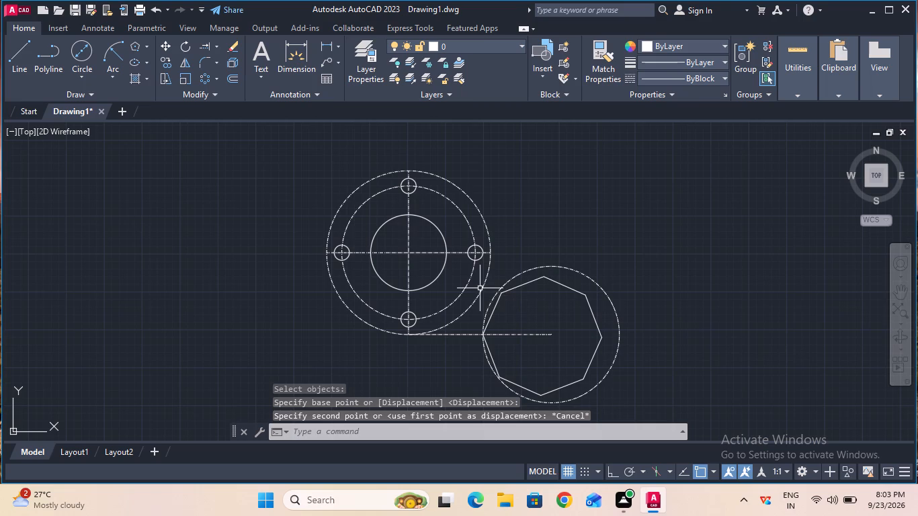
Extend the horizontal centre line through the offset 45 mm circle to the circle's far side.
left_click(200, 44)
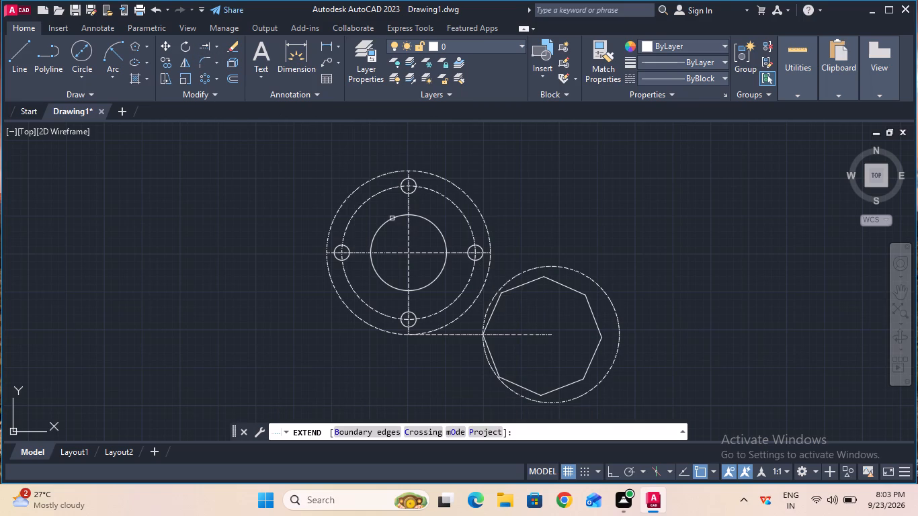
left_click(542, 335)
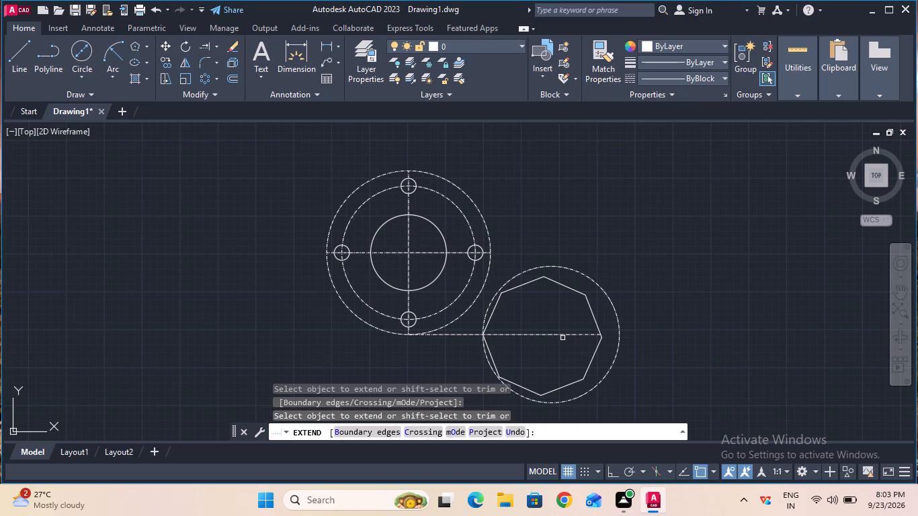
left_click(562, 336)
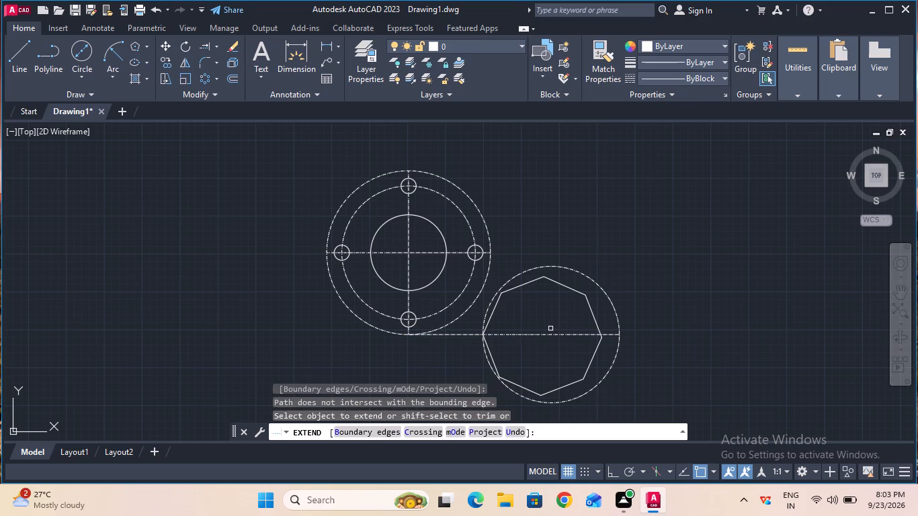
key("Escape")
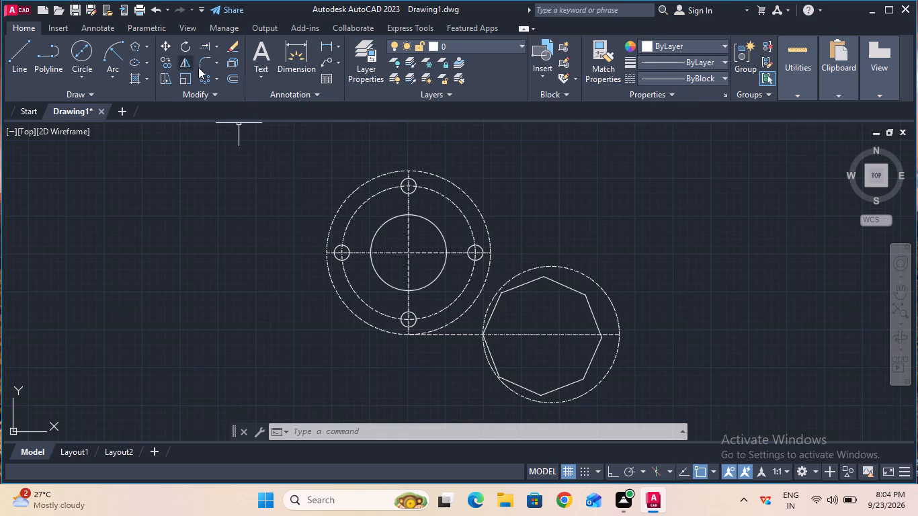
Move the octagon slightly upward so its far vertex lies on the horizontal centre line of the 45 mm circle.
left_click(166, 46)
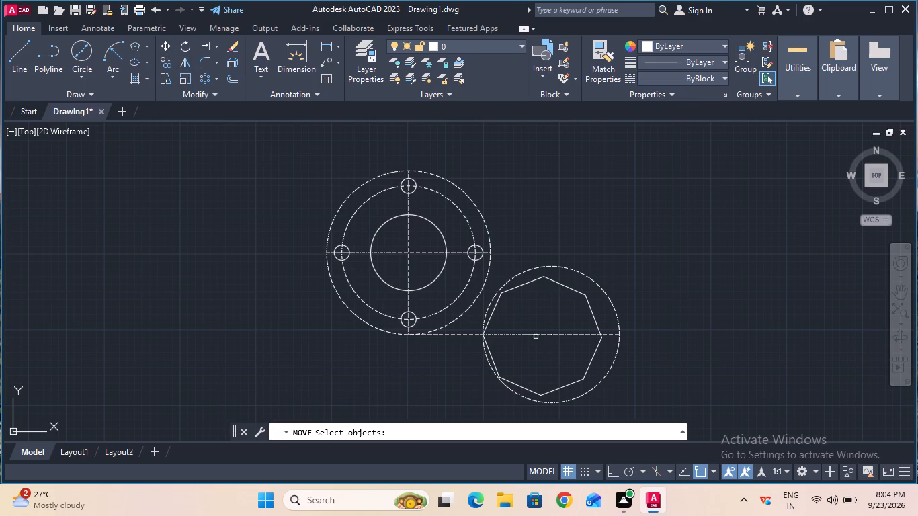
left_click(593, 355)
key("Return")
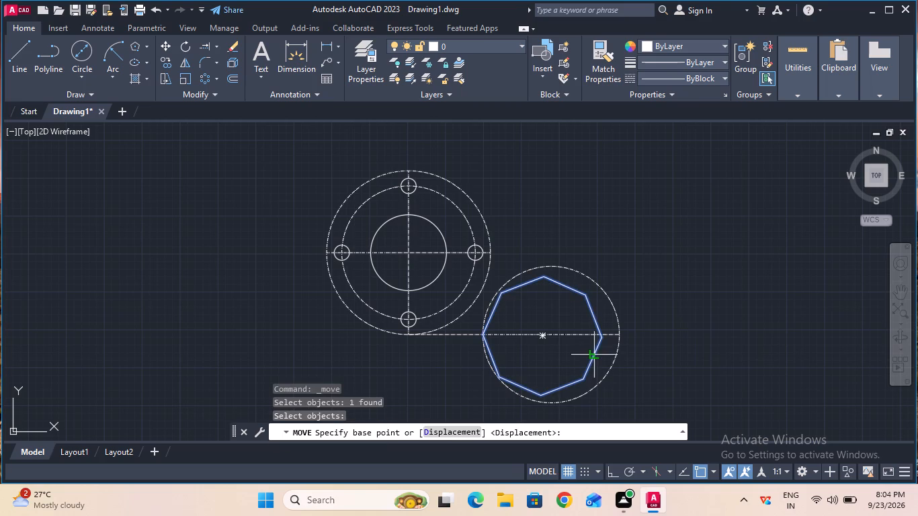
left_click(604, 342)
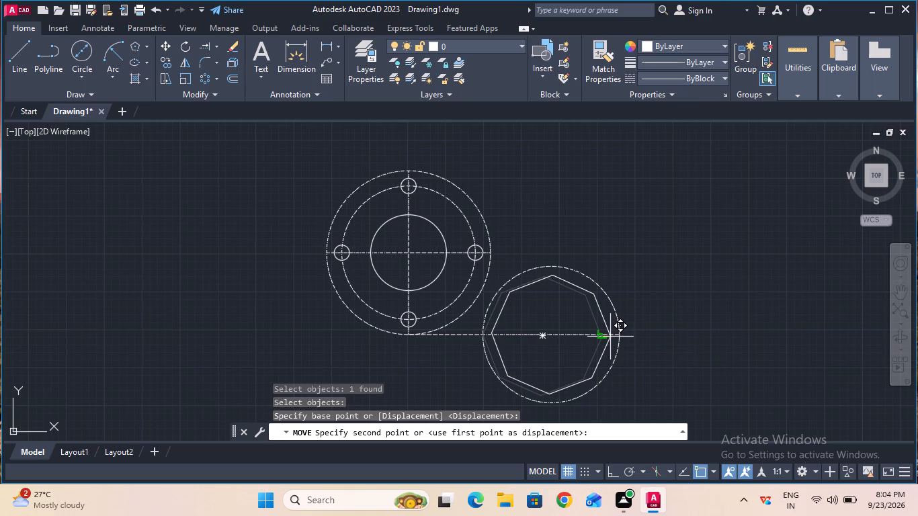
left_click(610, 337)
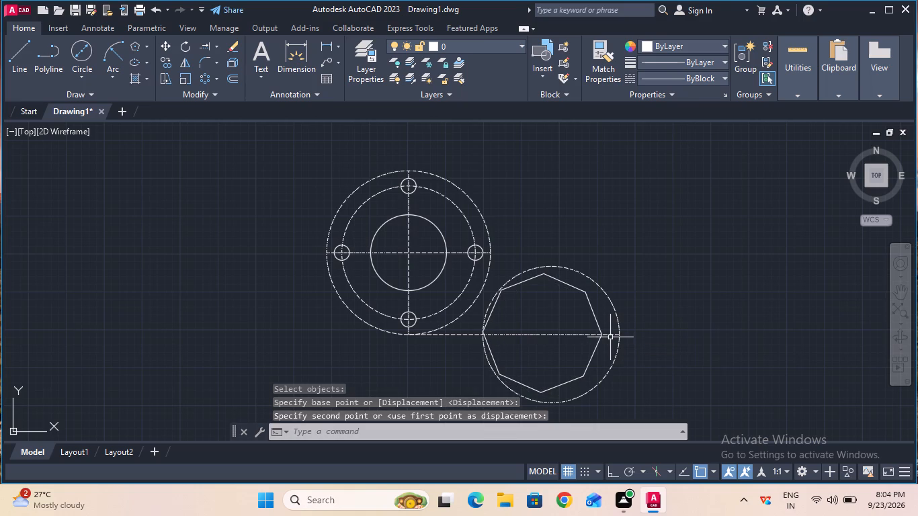
Measure the octagon's width between its two opposite vertices near the horizontal centre line using a linear dimension.
left_click(552, 277)
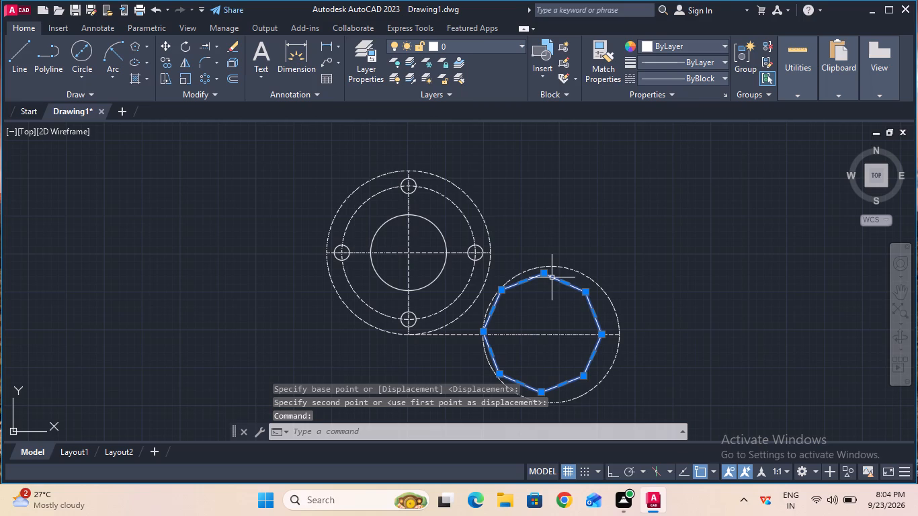
left_click(325, 44)
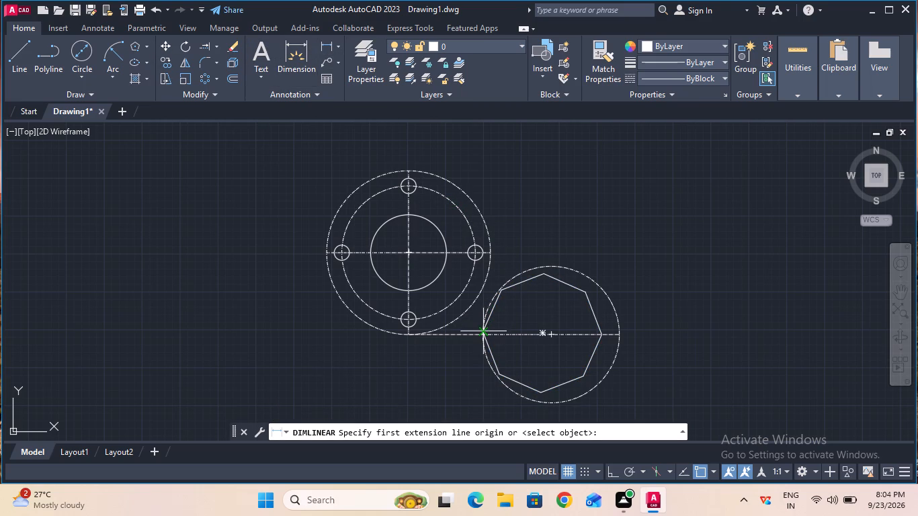
left_click(483, 329)
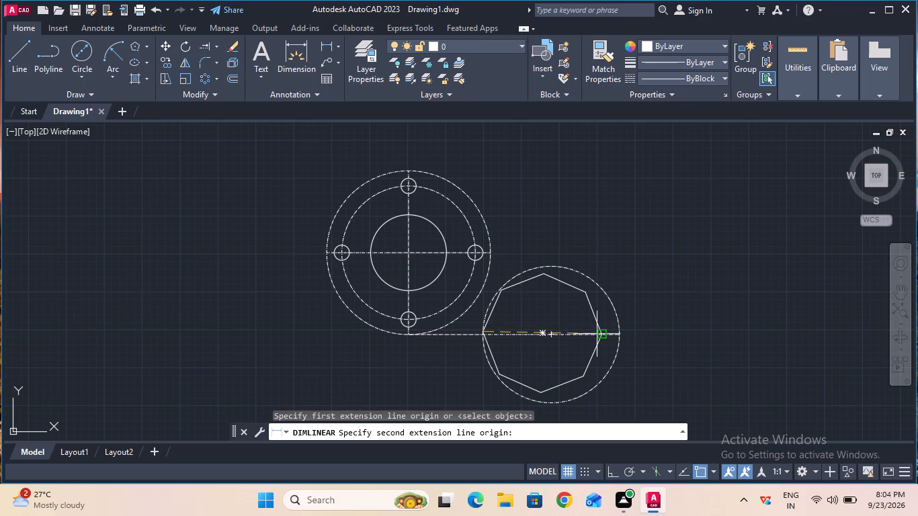
left_click(599, 334)
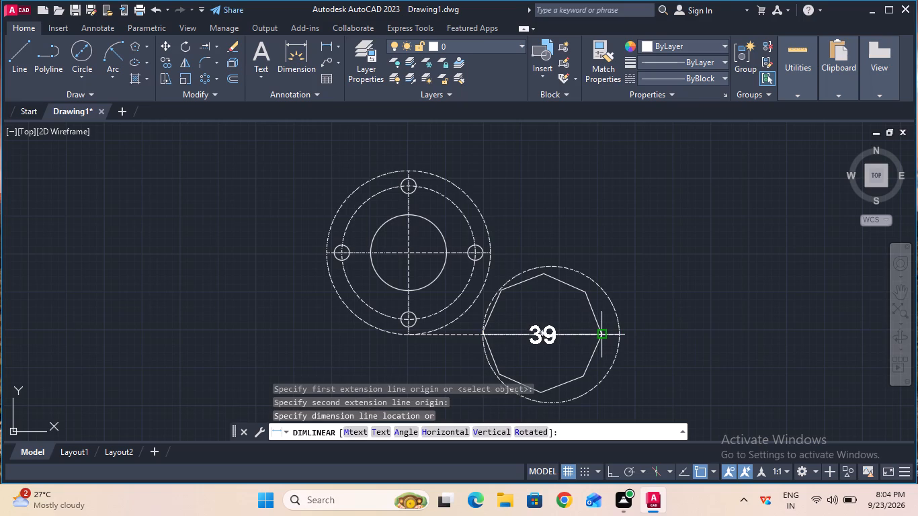
key("Escape")
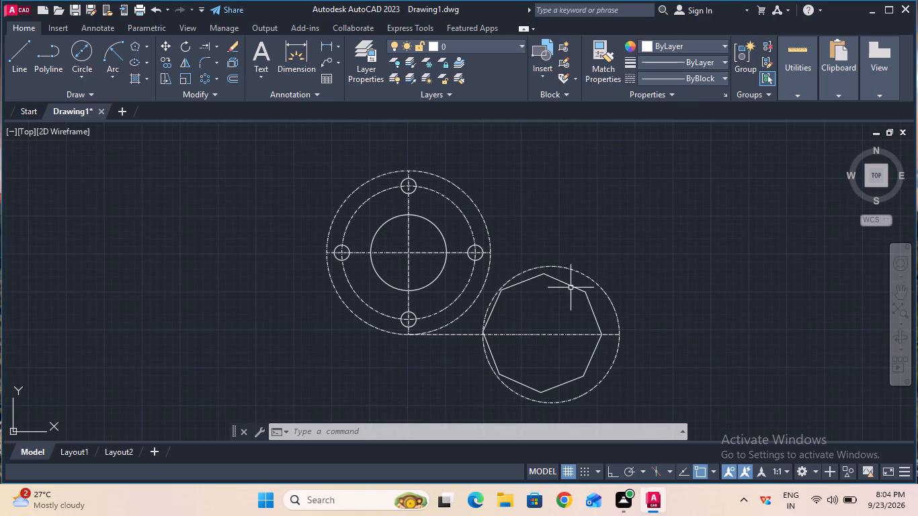
Erase the octagon inside the offset 45 mm circle.
left_click(573, 288)
key("Delete")
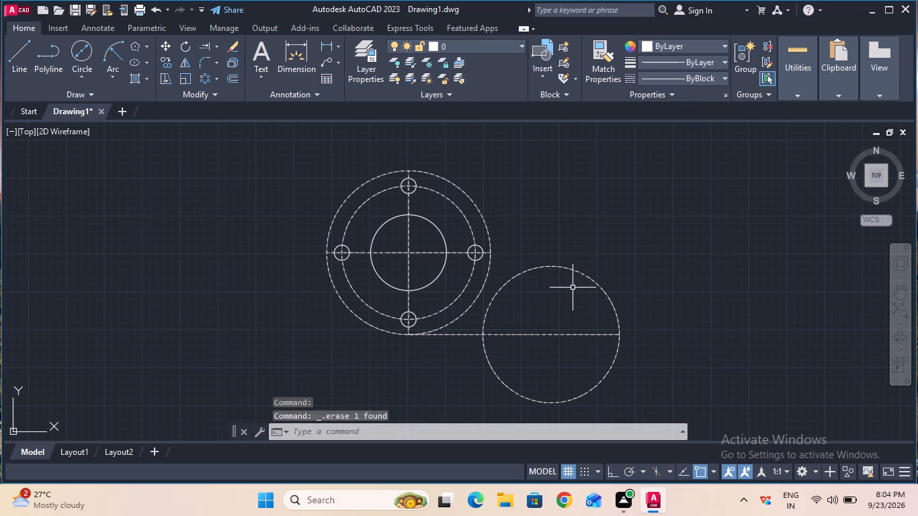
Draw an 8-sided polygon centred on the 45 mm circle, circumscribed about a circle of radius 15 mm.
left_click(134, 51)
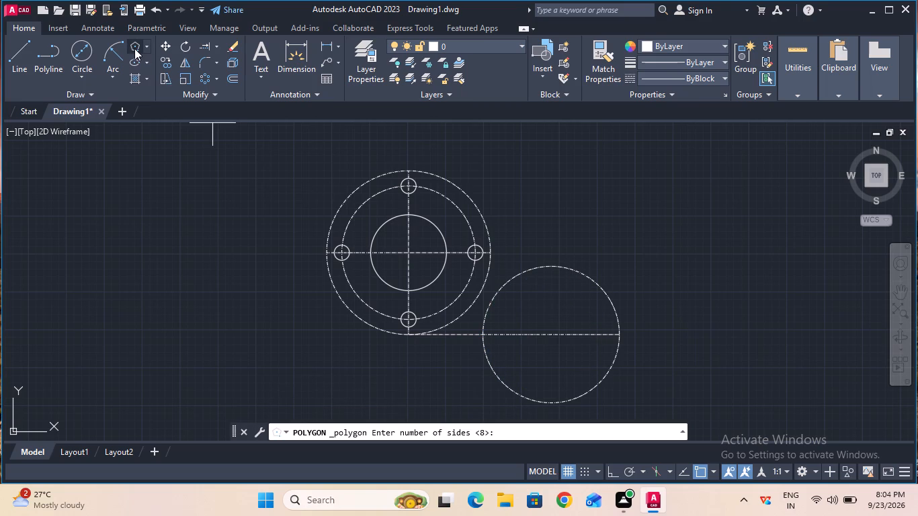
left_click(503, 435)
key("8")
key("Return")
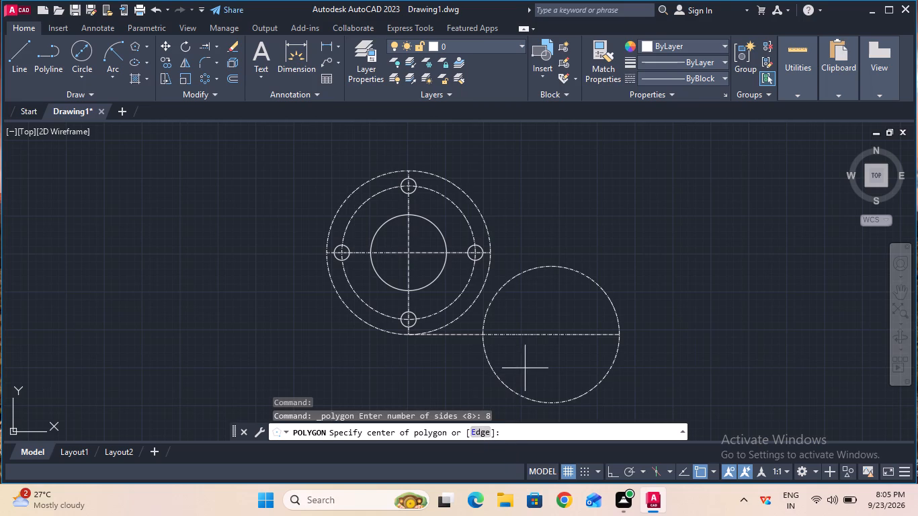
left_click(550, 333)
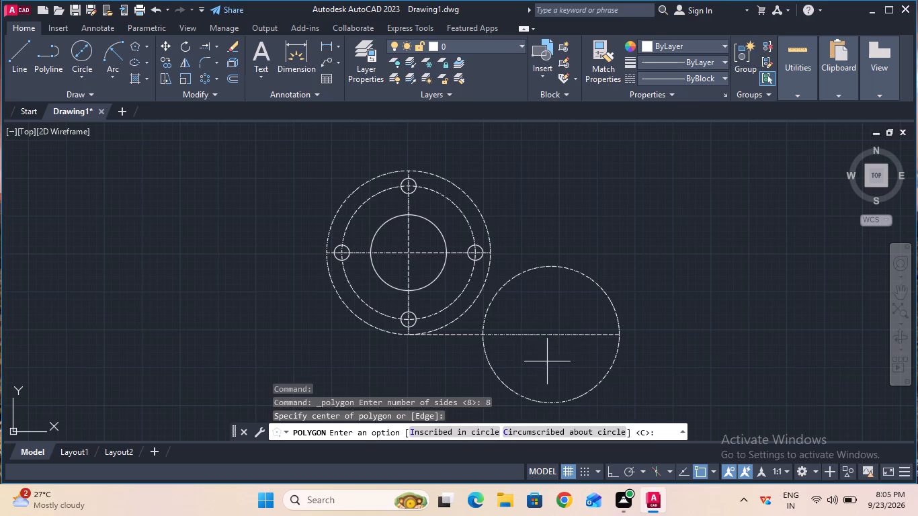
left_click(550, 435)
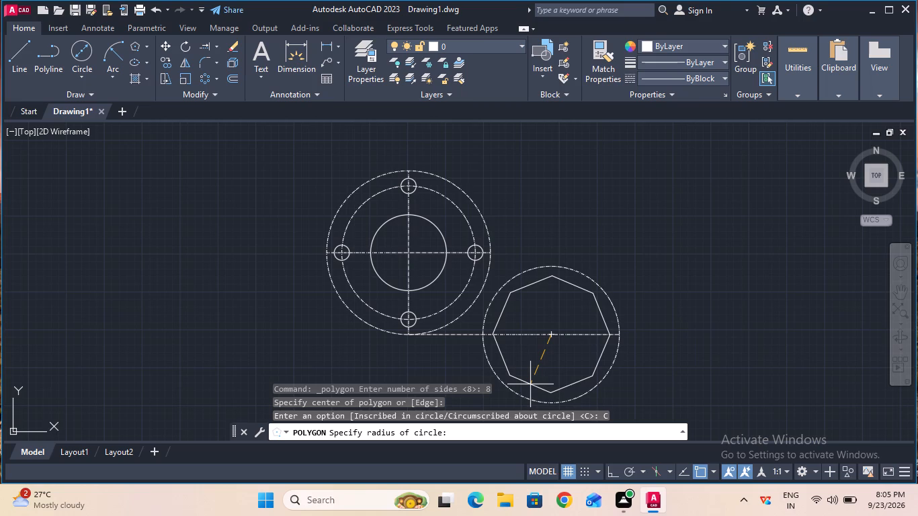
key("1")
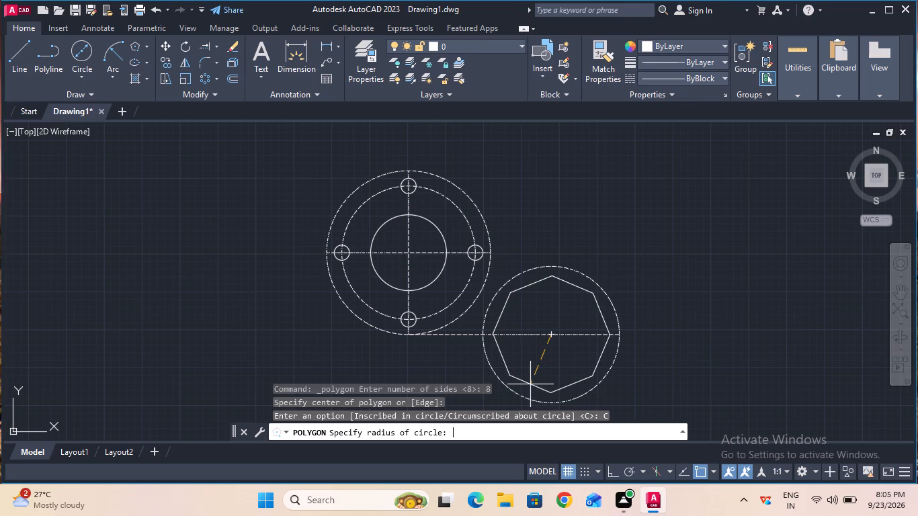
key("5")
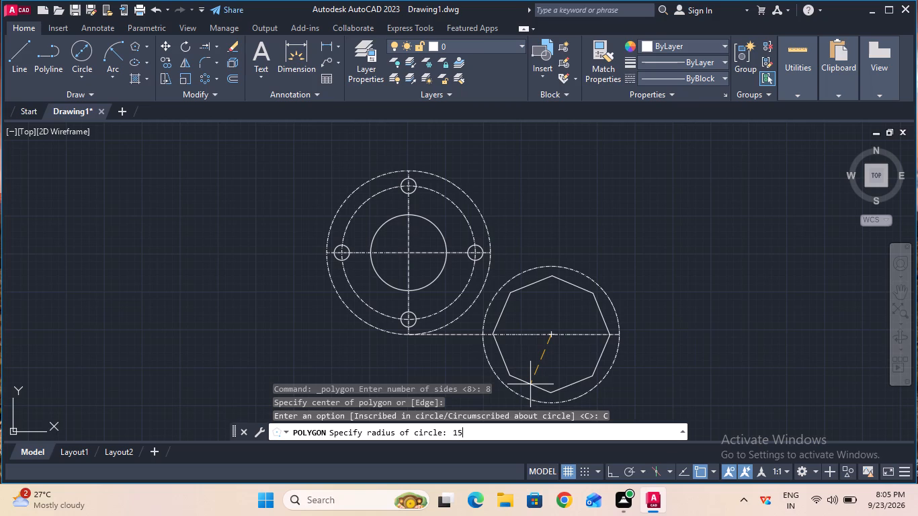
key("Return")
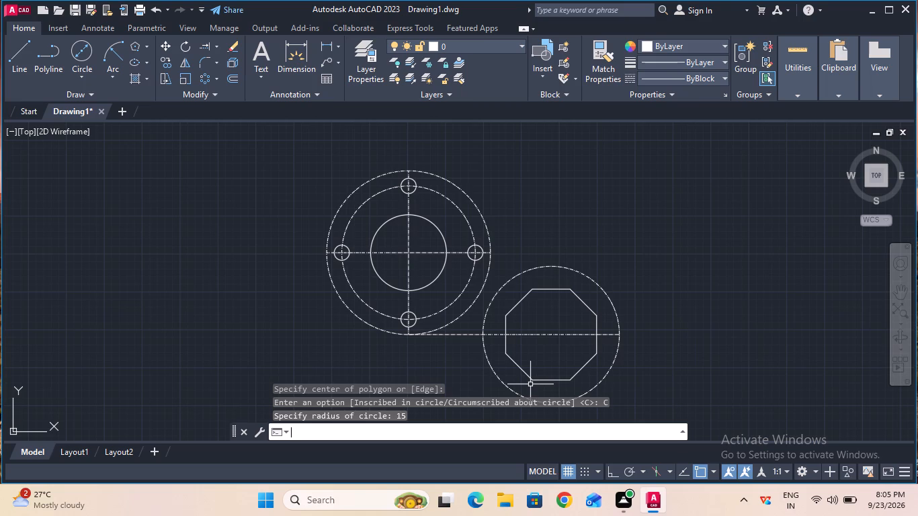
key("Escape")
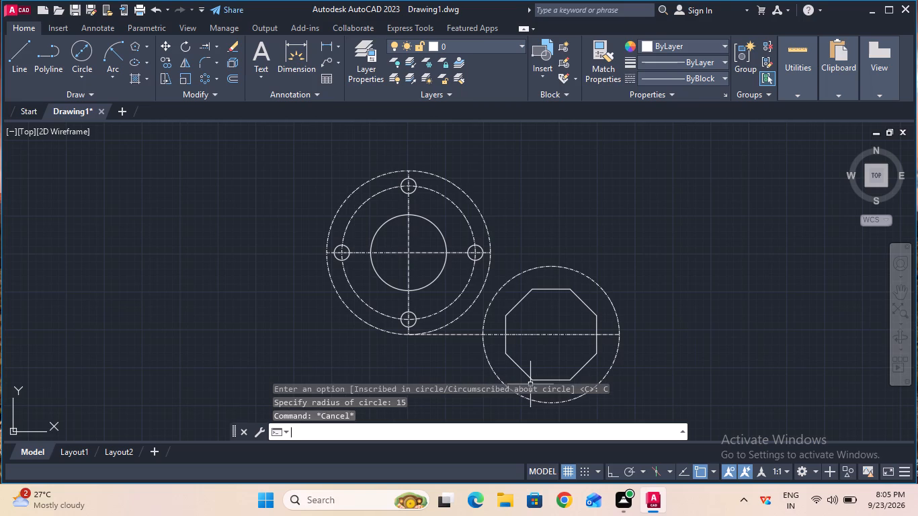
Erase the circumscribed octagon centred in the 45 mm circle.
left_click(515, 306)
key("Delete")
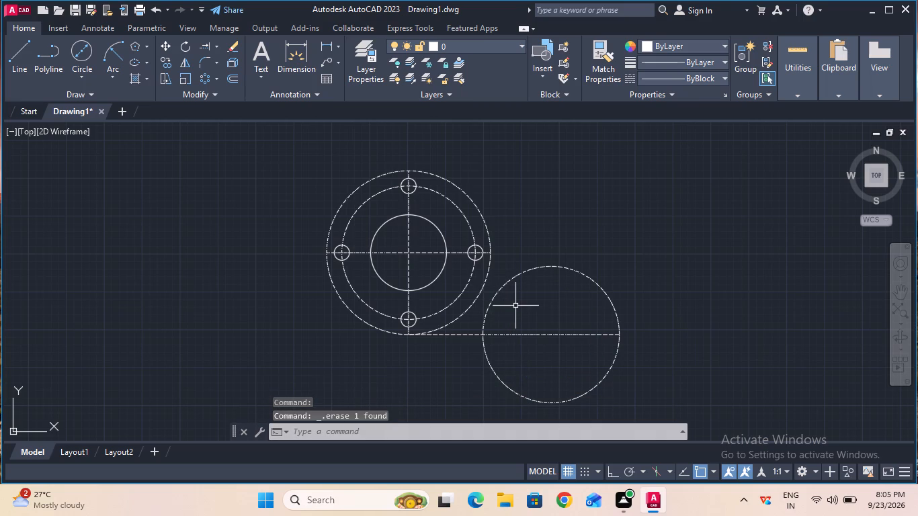
Draw a 30 mm diameter circle at the centre of the offset 45 mm circle.
left_click(83, 64)
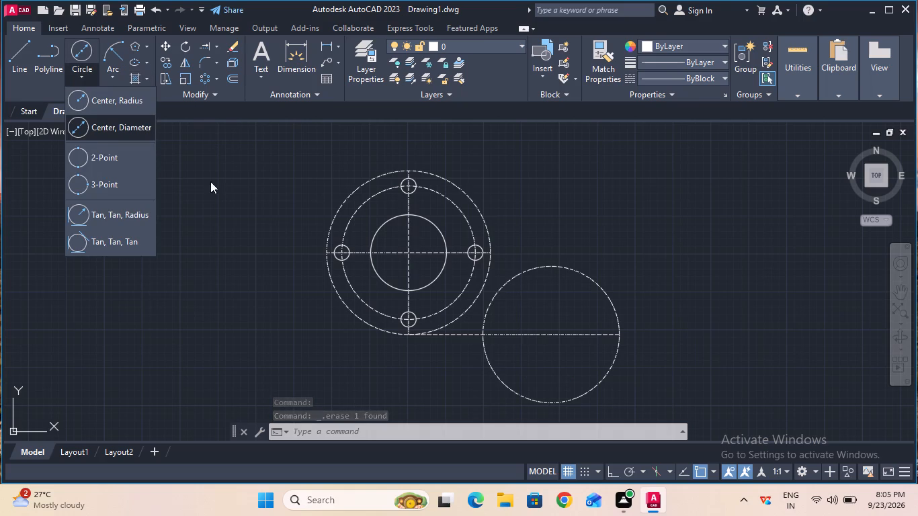
left_click(112, 128)
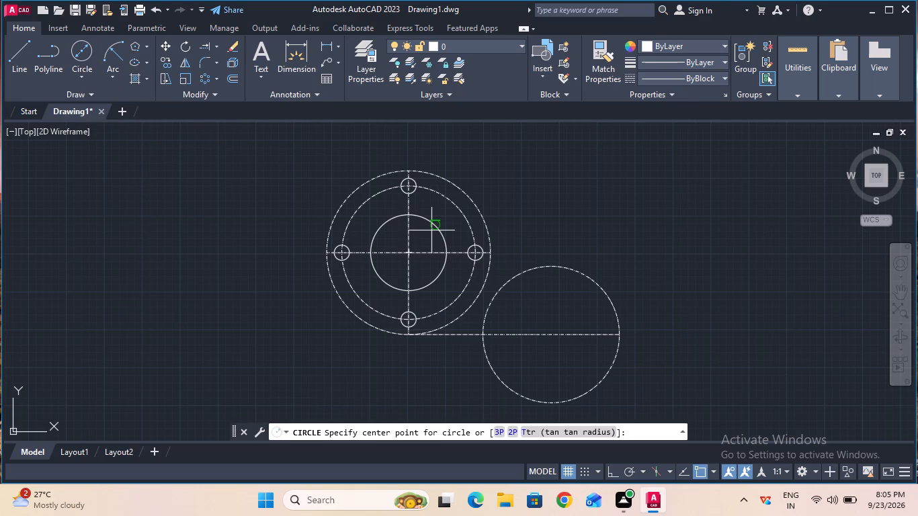
left_click(548, 338)
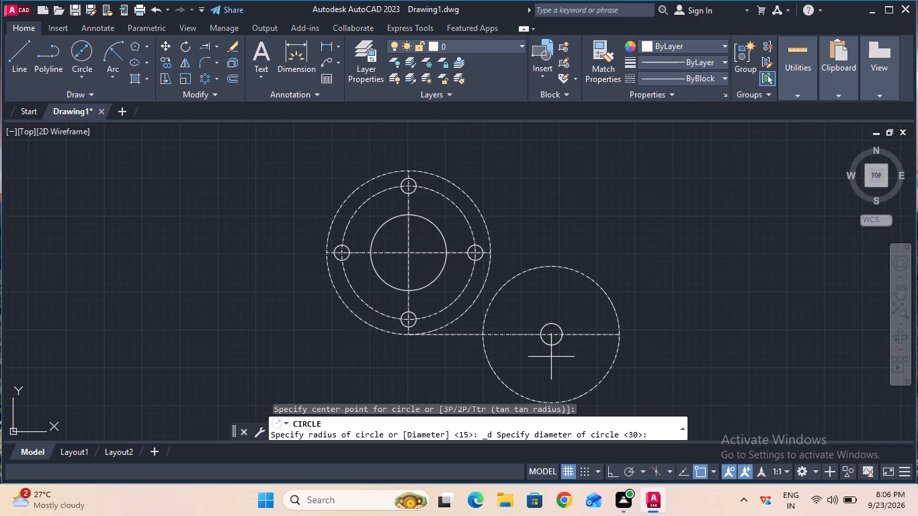
type("30")
key("Return")
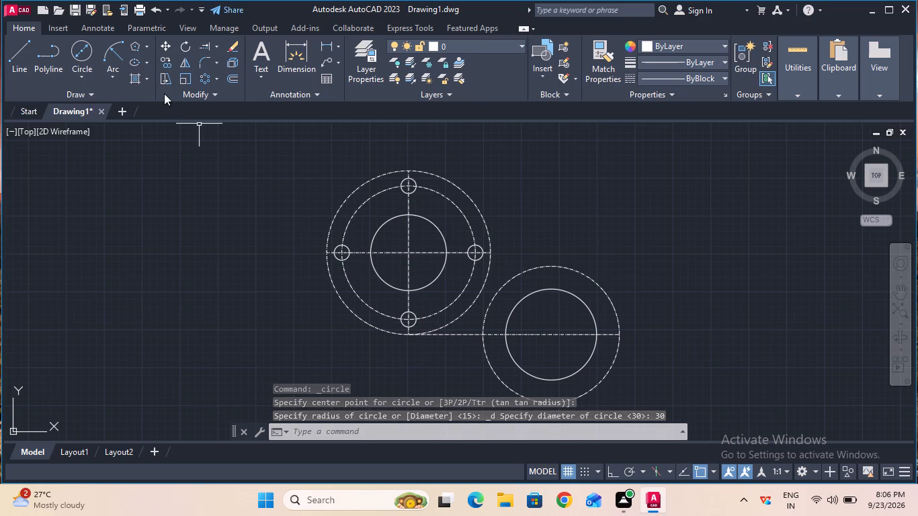
Draw an 8-sided polygon centred on the offset 30 mm circle, inscribed in a circle of radius 15 mm.
left_click(132, 49)
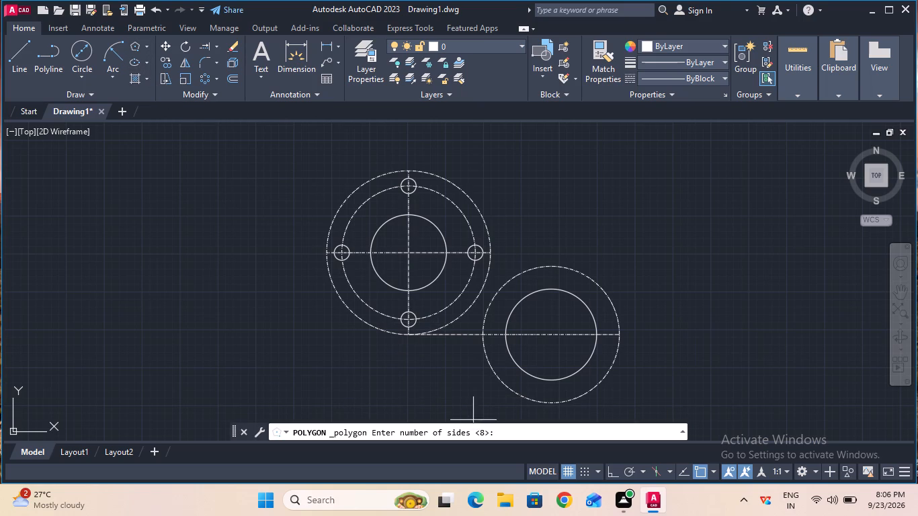
left_click(505, 432)
key("8")
key("Return")
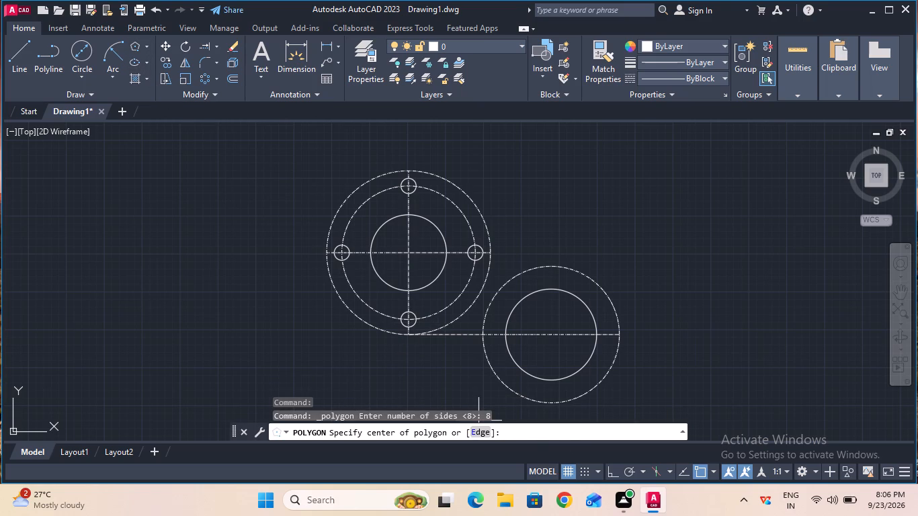
left_click(550, 337)
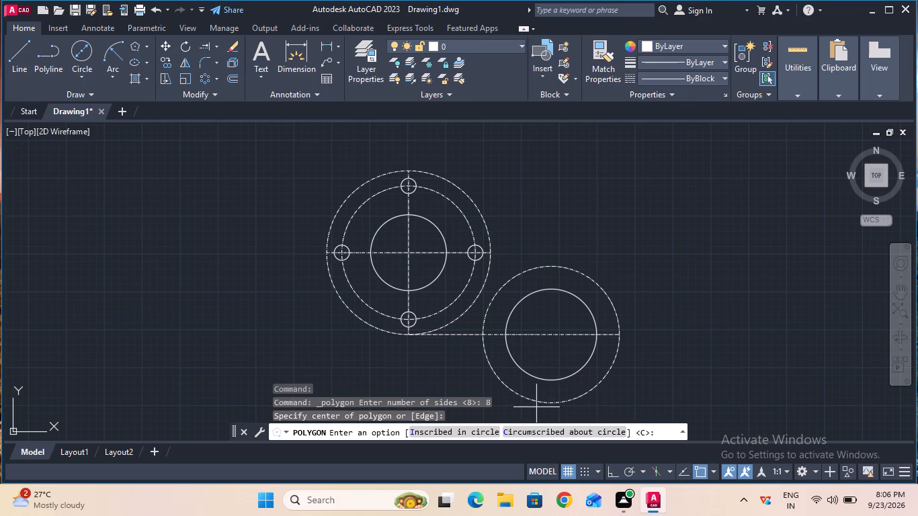
left_click(478, 428)
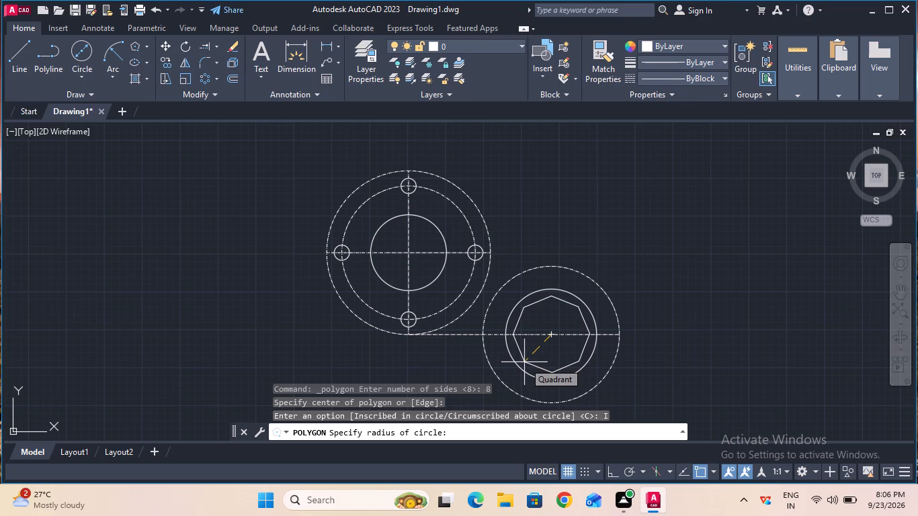
key("1")
key("5")
key("Return")
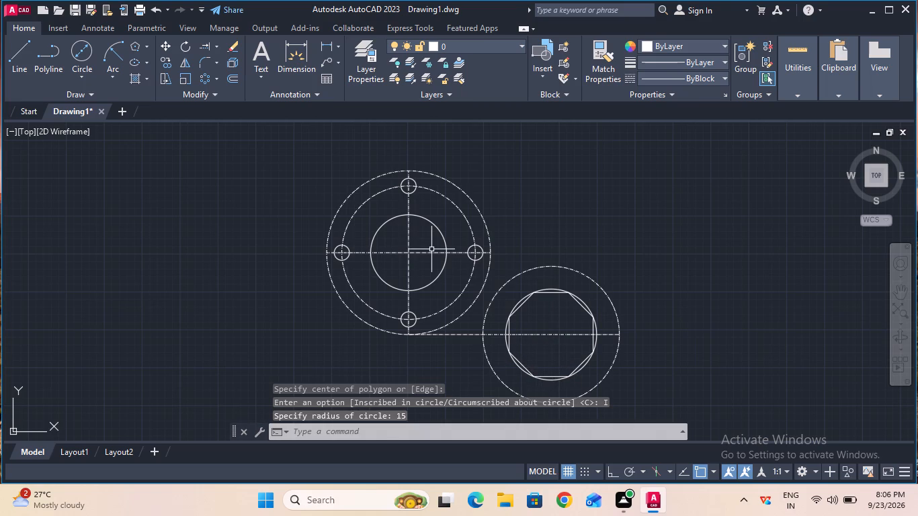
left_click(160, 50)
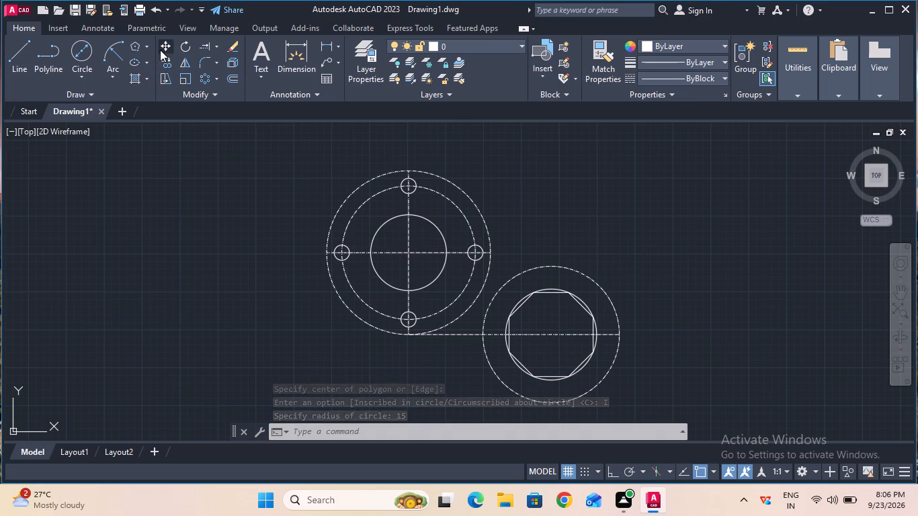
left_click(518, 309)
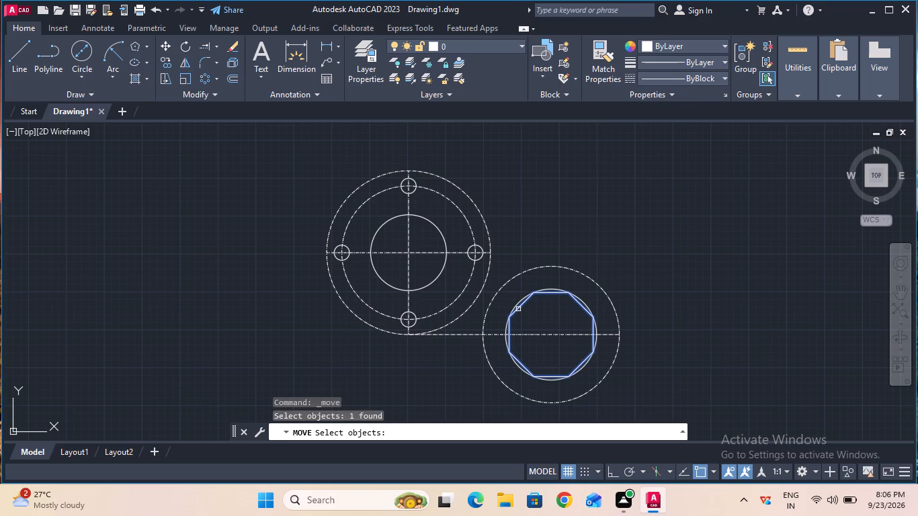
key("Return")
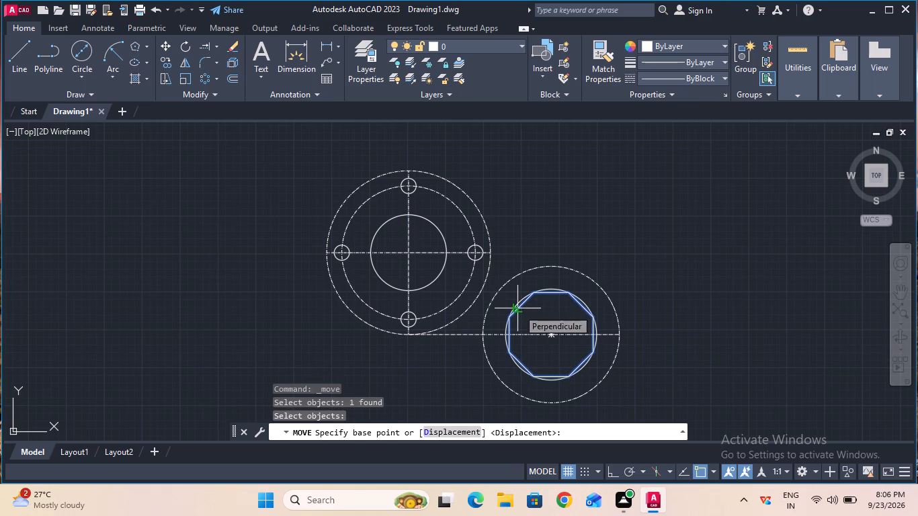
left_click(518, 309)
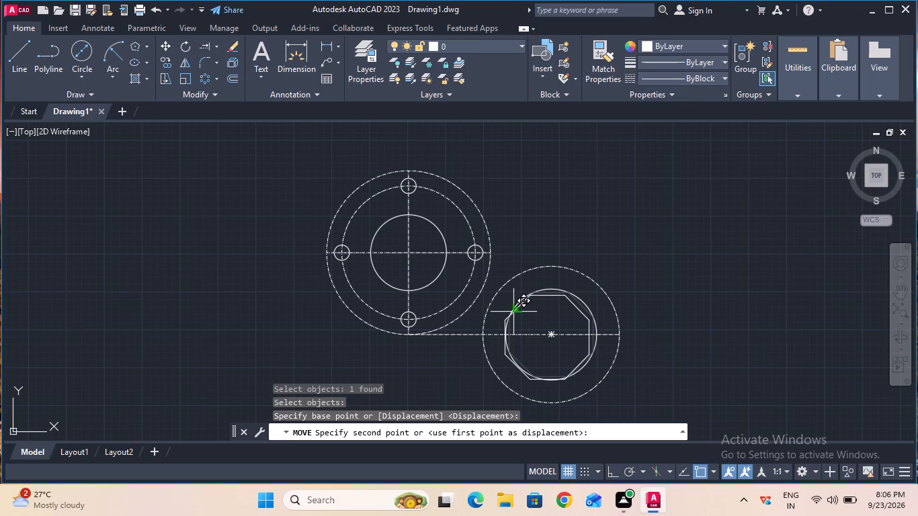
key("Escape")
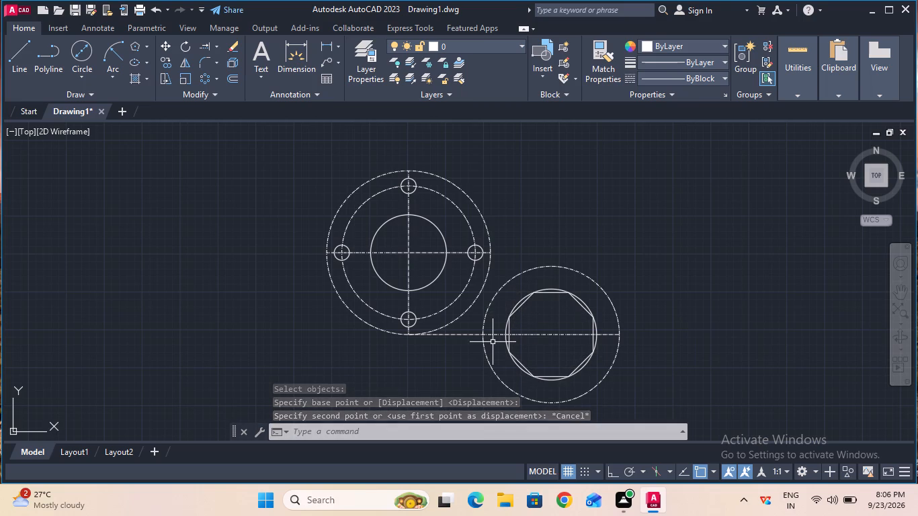
Erase the octagon inscribed in the offset 30 mm circle.
scroll(493, 342, "down", 2, "ctrl")
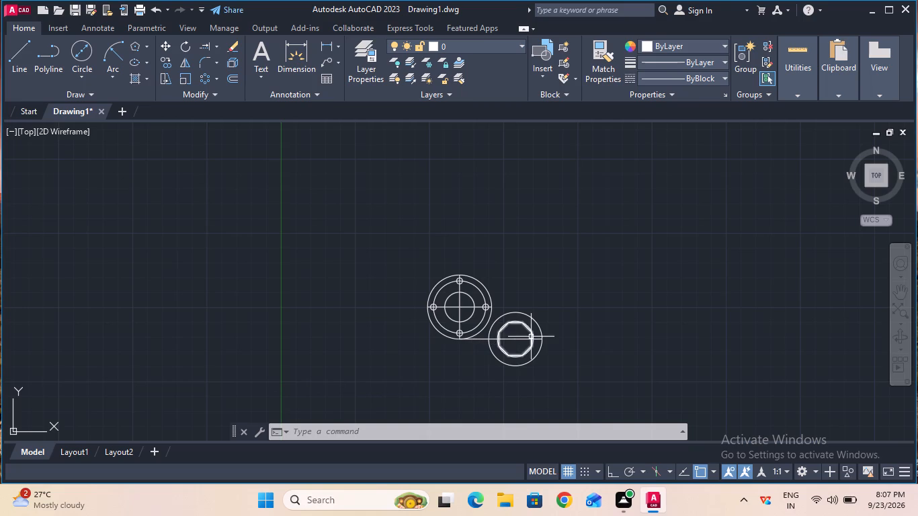
scroll(530, 337, "up", 2, "ctrl")
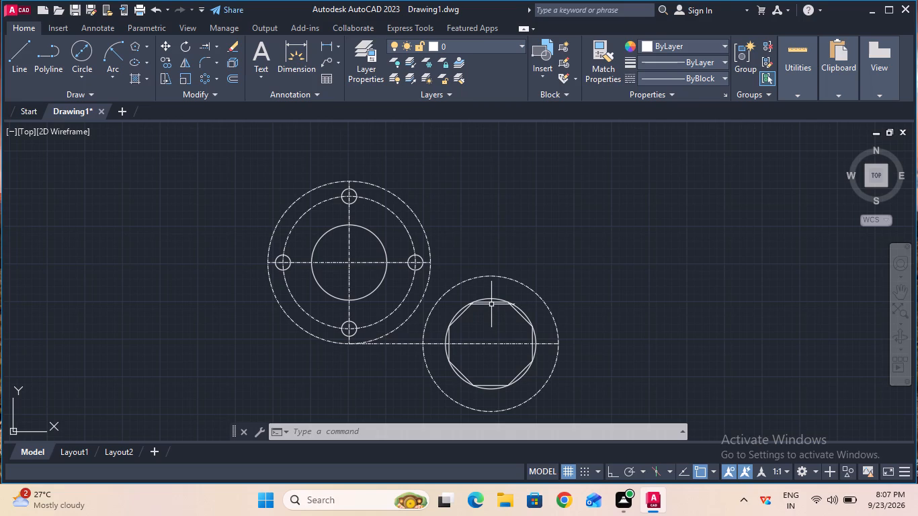
left_click(491, 303)
key("Delete")
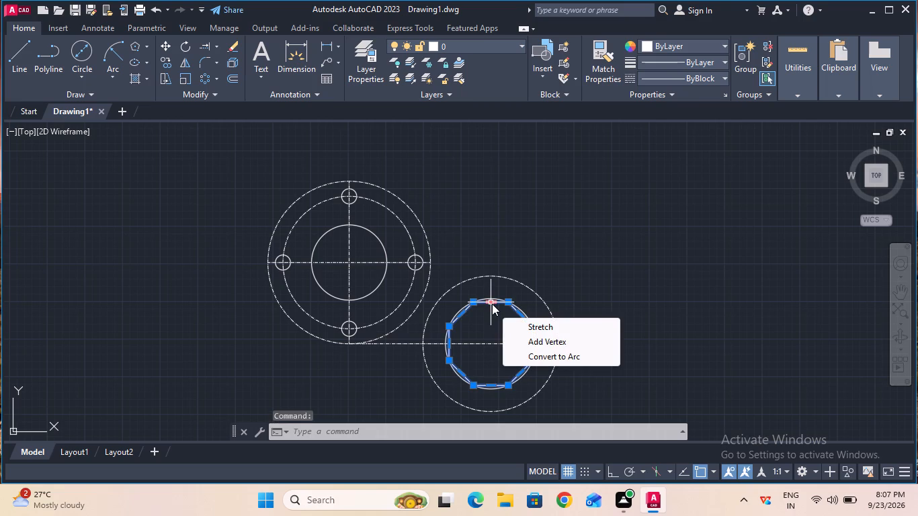
key("Delete")
key("Escape")
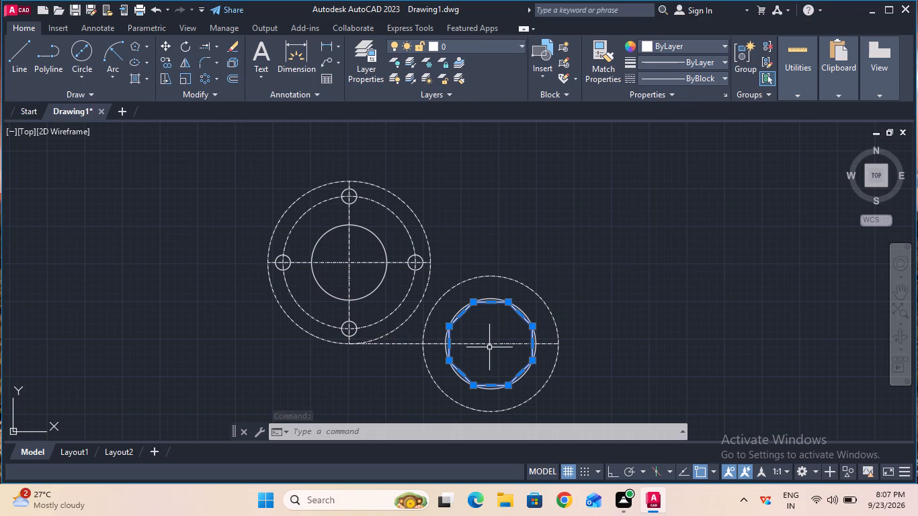
key("Escape")
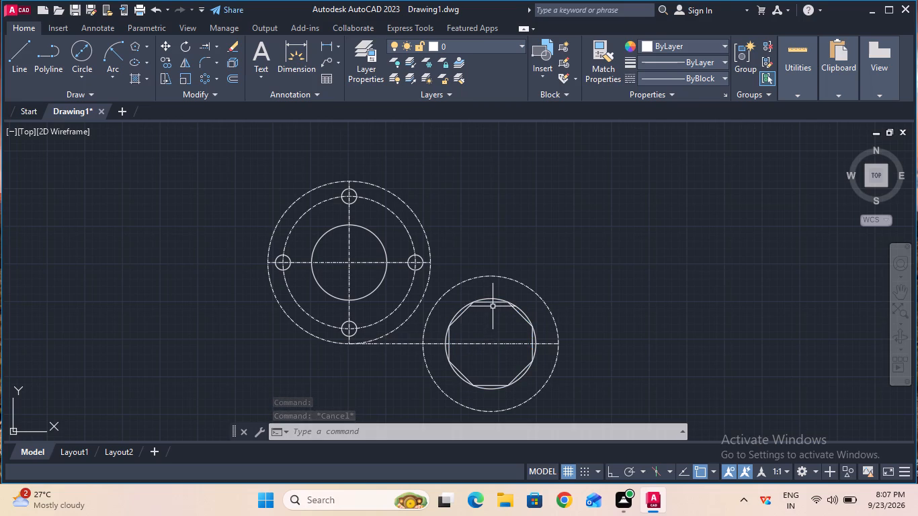
left_click(493, 301)
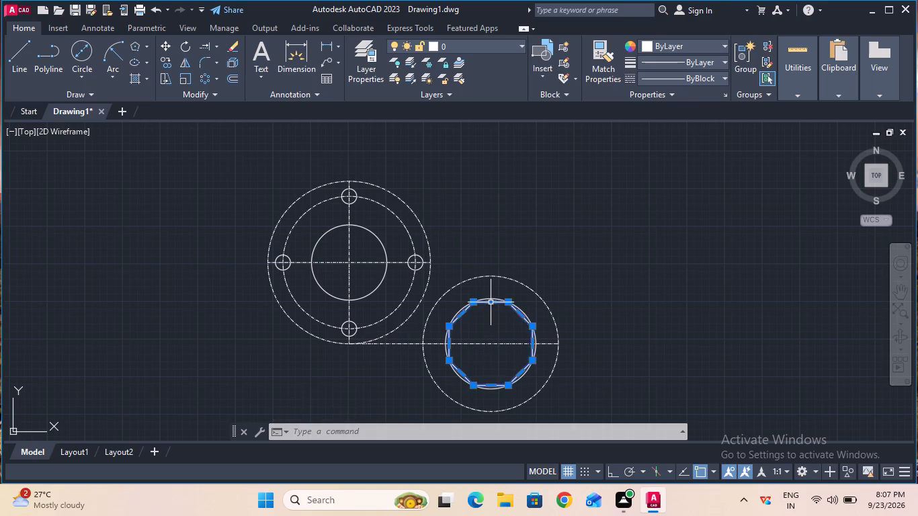
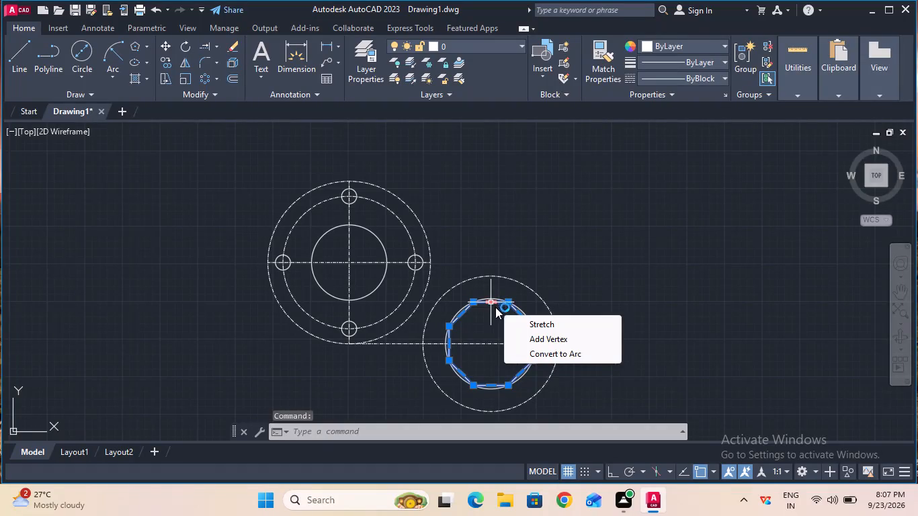
Erase the selected octagon inscribed in the offset 30 mm circle.
key("Delete")
key("Delete")
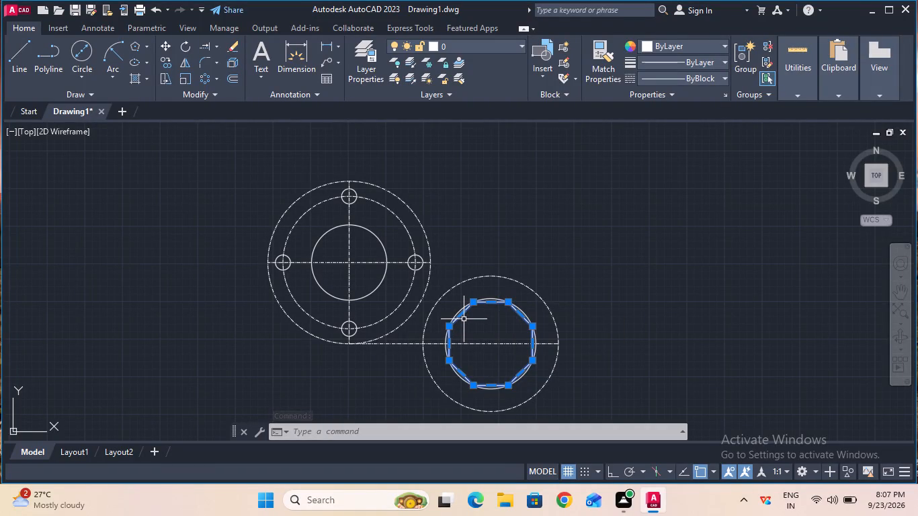
key("Delete")
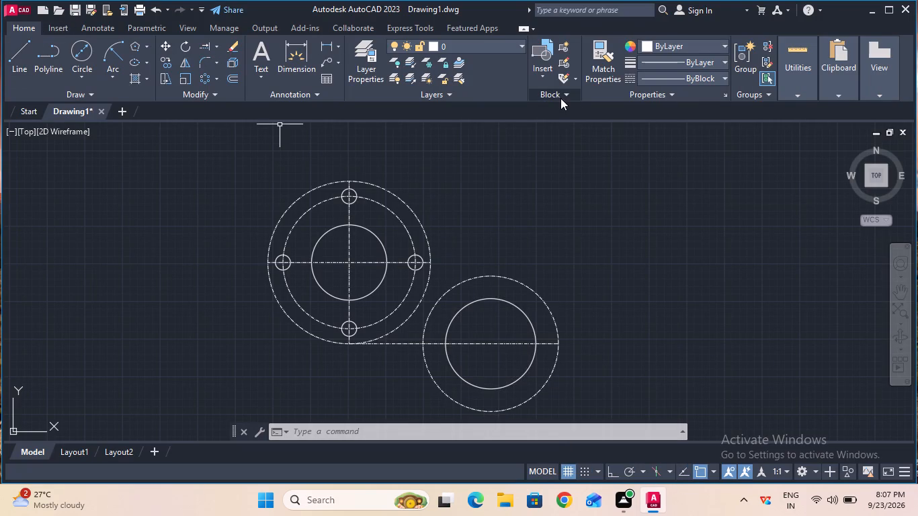
Draw two vertical CENTER linetype lines from the offset circles' centre to the 45 mm circle's top and bottom quadrants, using ortho for the lower one.
left_click(694, 82)
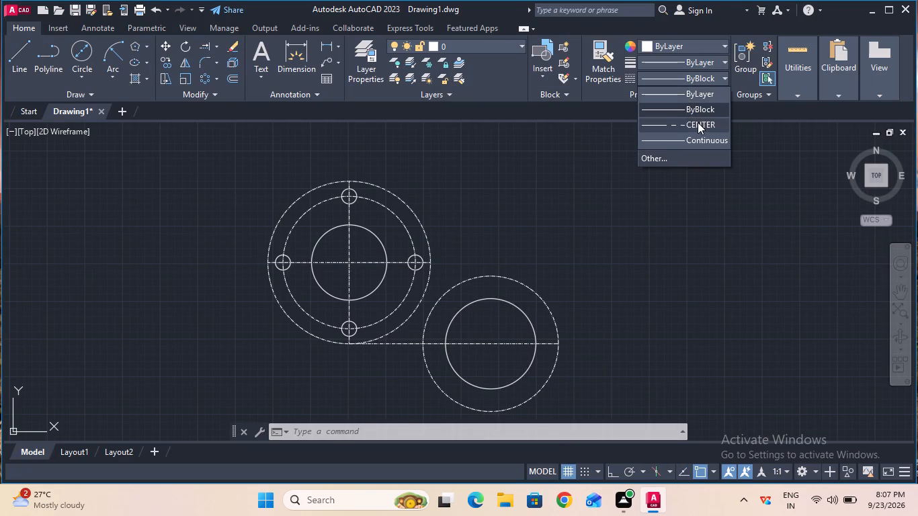
left_click(698, 122)
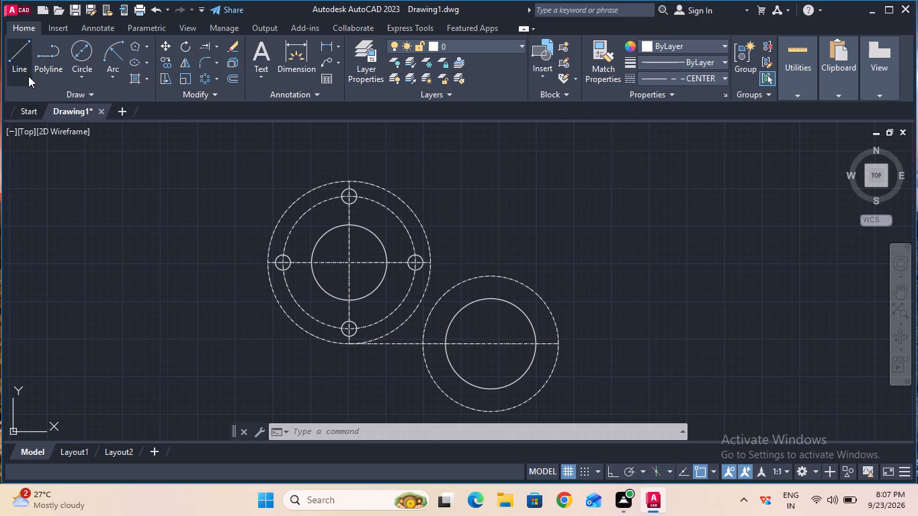
left_click(23, 72)
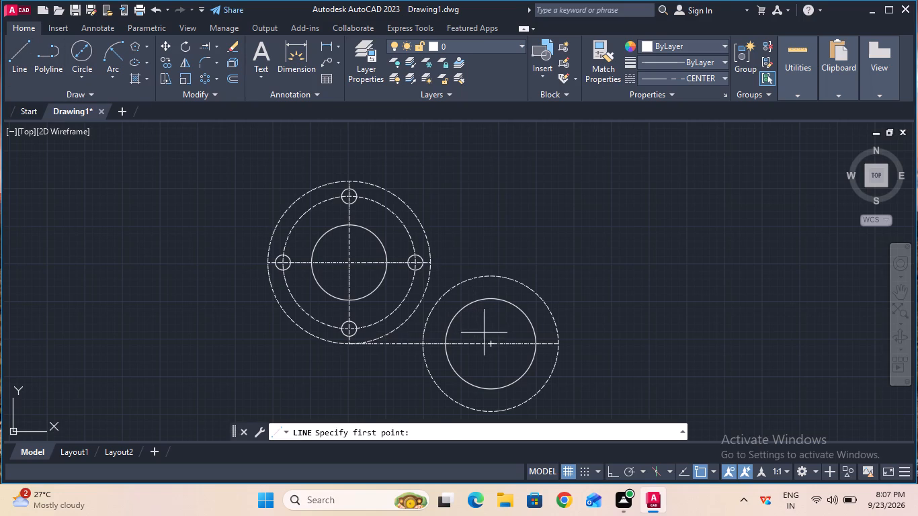
left_click(491, 341)
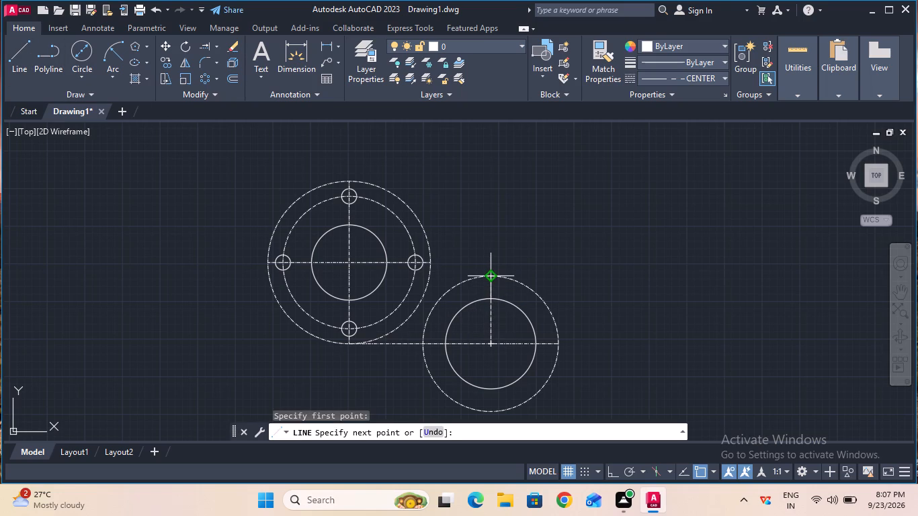
left_click(491, 280)
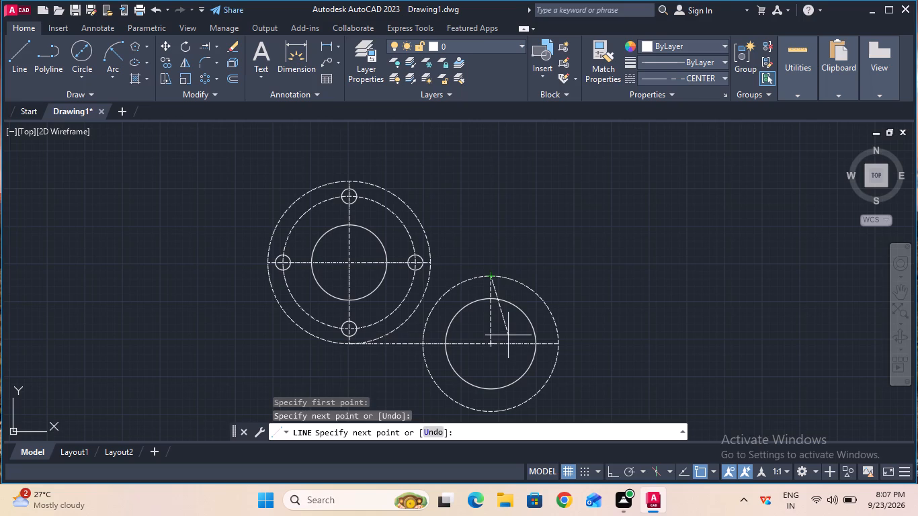
key("Escape")
key("F8")
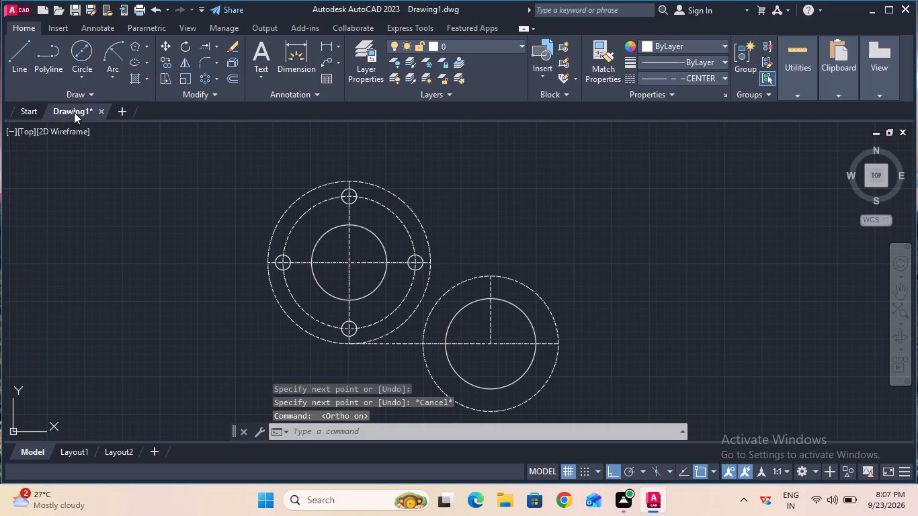
left_click(28, 77)
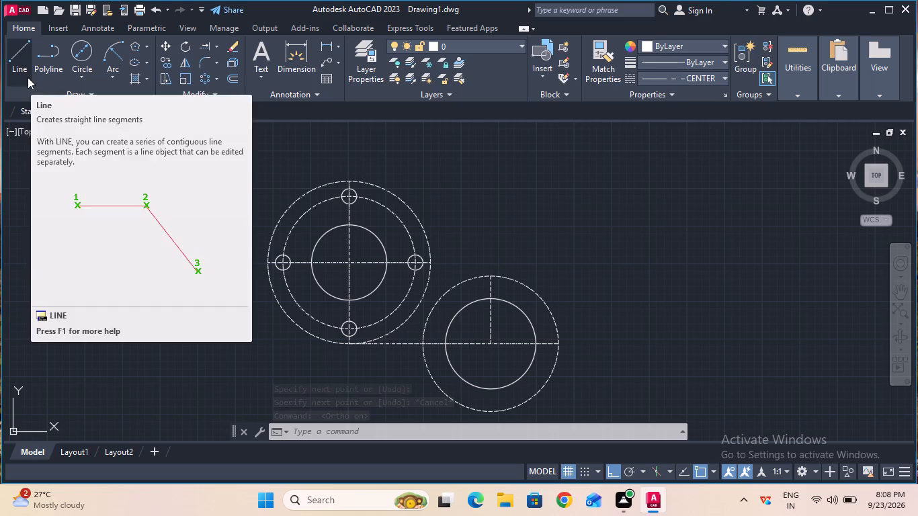
left_click(487, 345)
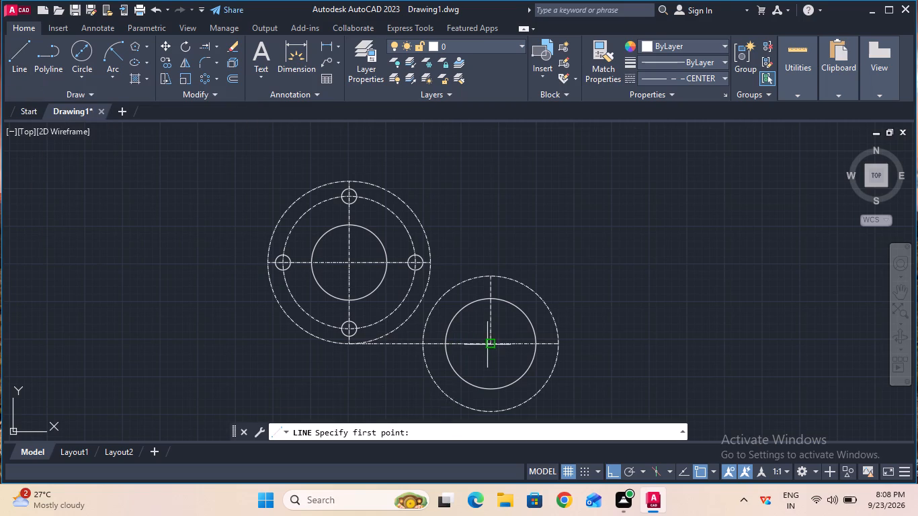
left_click(490, 410)
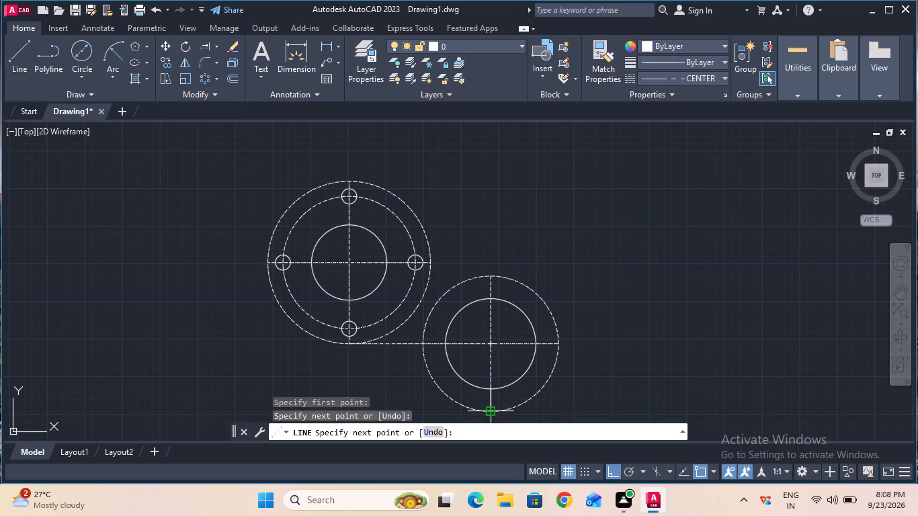
key("Escape")
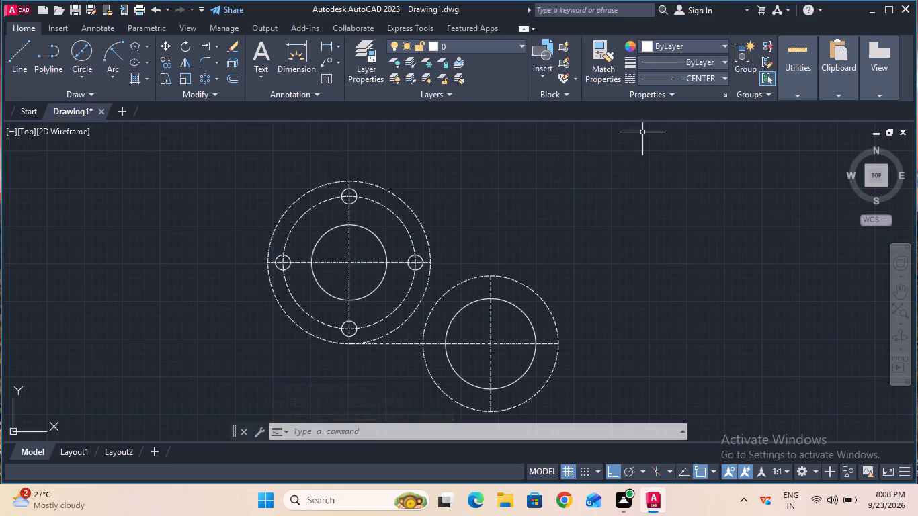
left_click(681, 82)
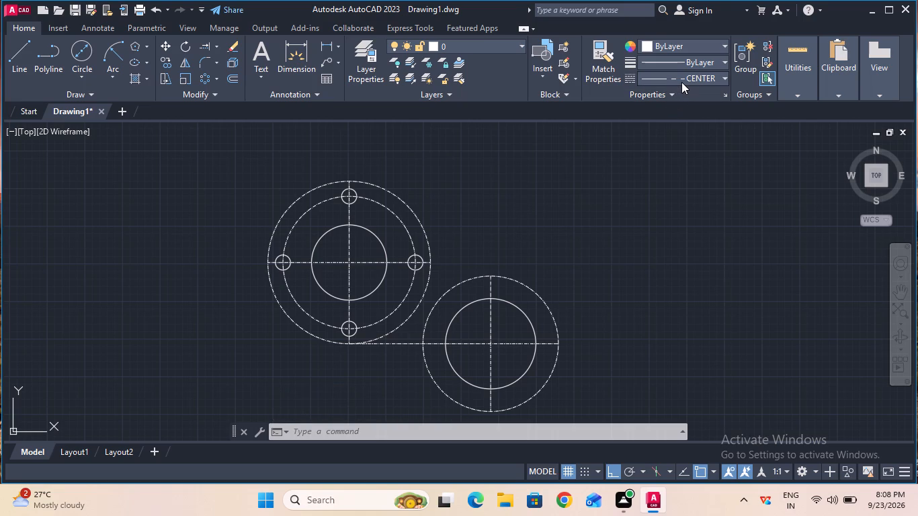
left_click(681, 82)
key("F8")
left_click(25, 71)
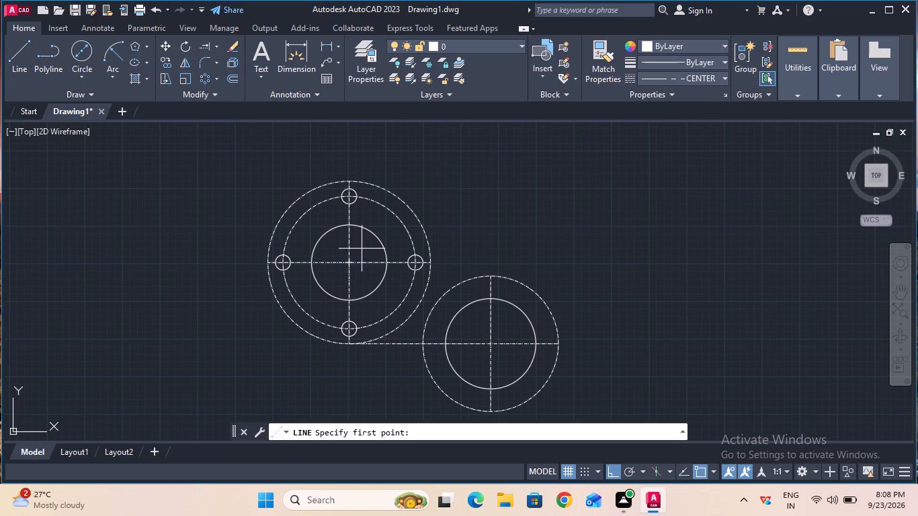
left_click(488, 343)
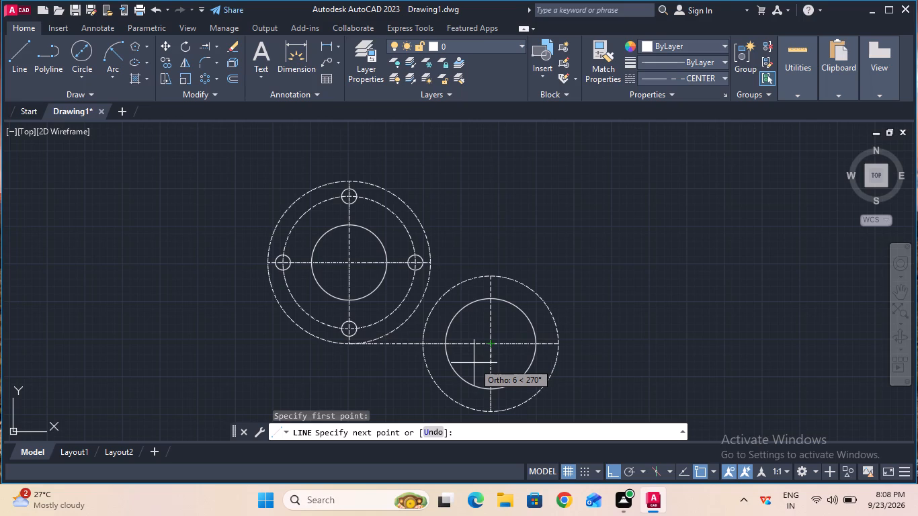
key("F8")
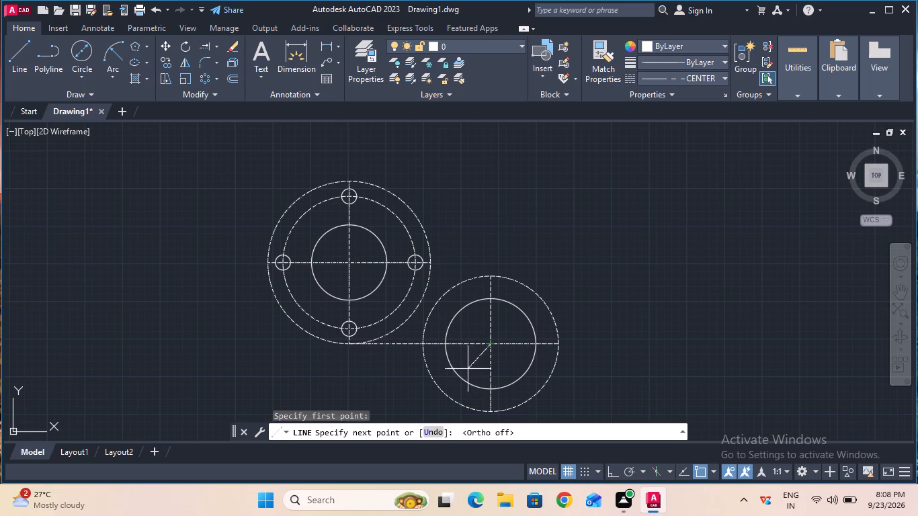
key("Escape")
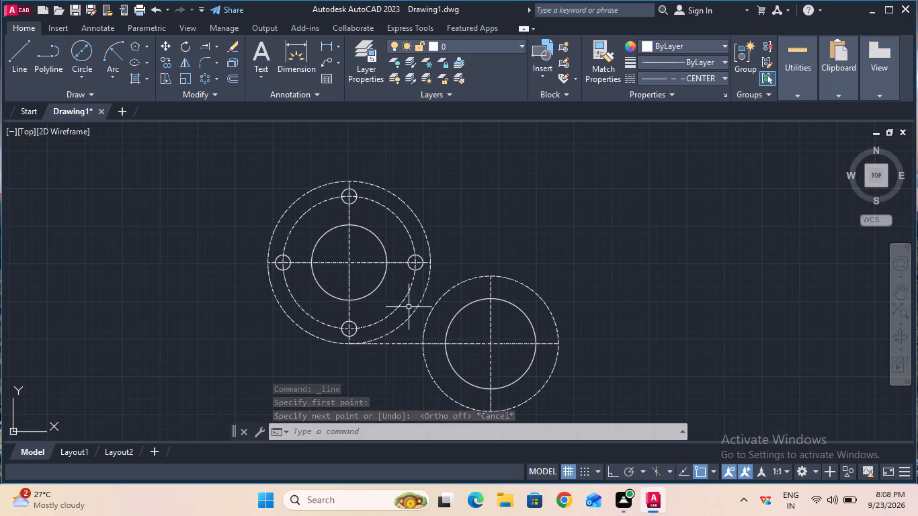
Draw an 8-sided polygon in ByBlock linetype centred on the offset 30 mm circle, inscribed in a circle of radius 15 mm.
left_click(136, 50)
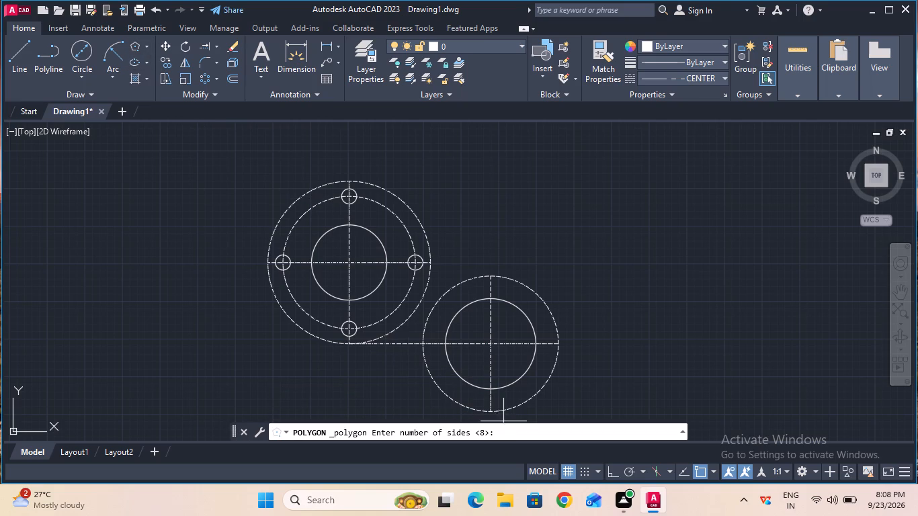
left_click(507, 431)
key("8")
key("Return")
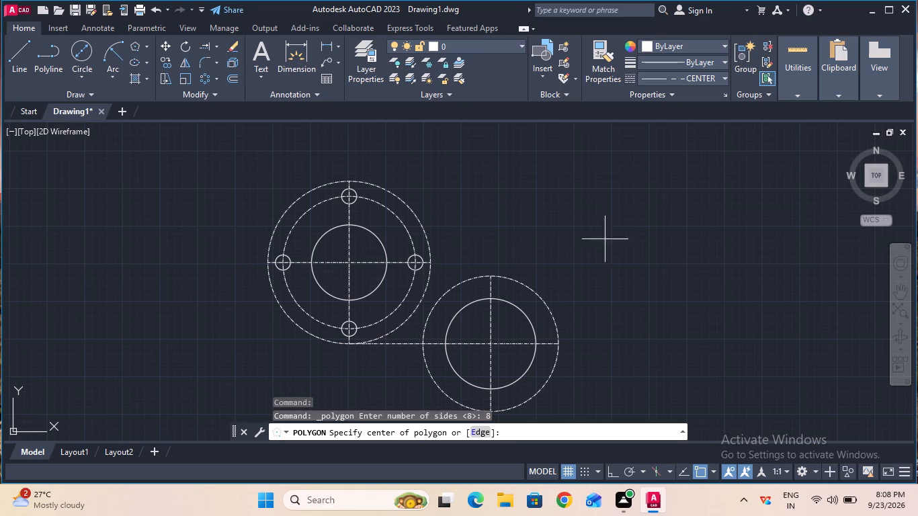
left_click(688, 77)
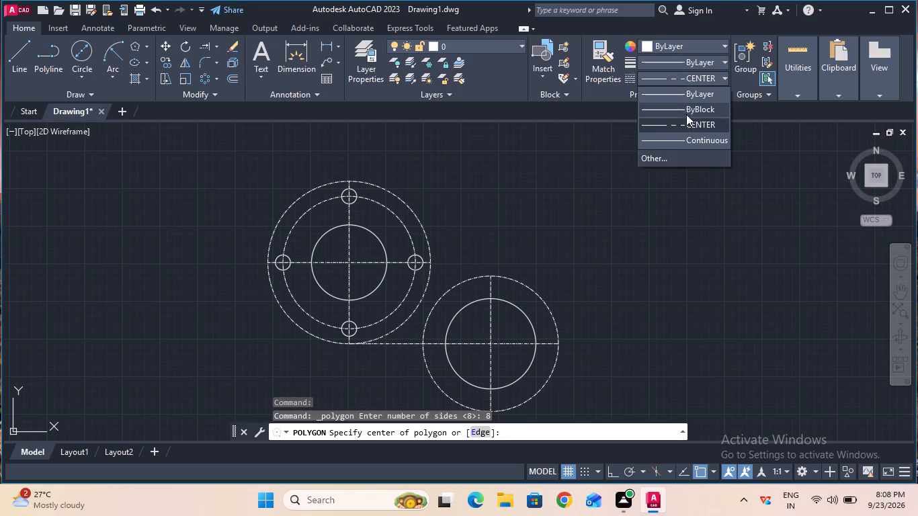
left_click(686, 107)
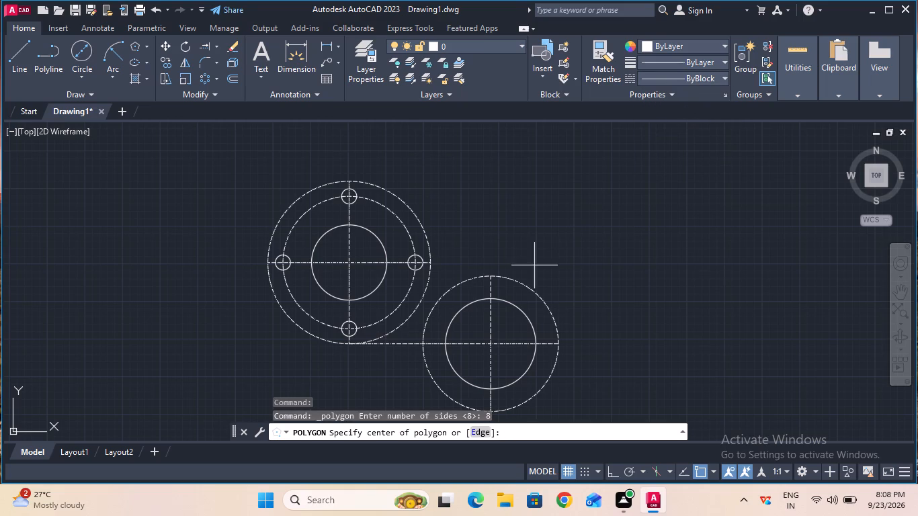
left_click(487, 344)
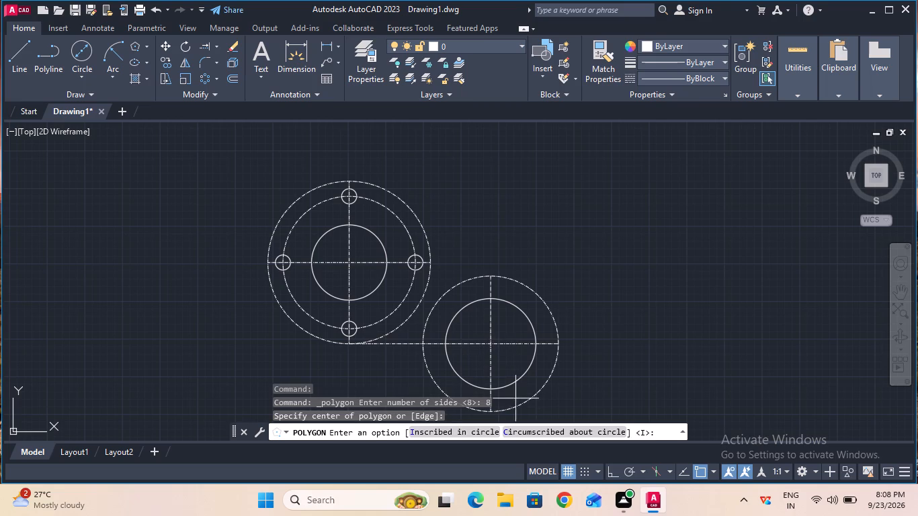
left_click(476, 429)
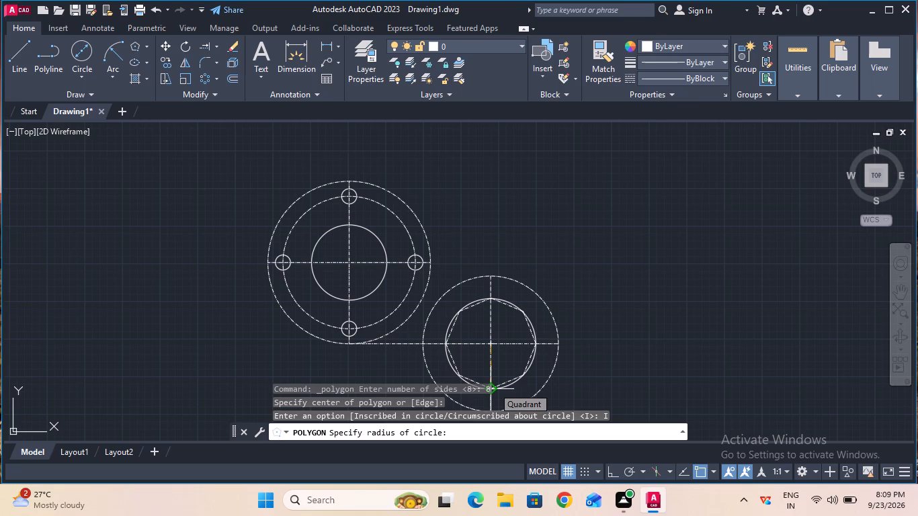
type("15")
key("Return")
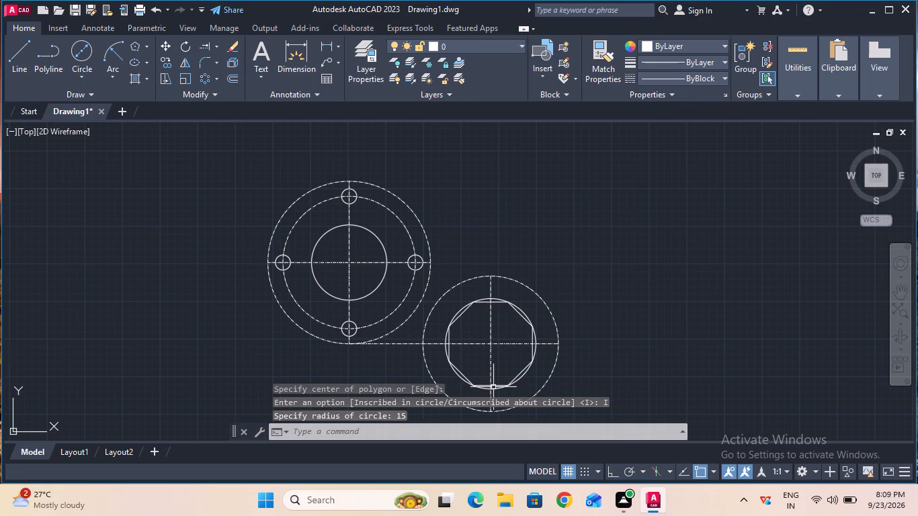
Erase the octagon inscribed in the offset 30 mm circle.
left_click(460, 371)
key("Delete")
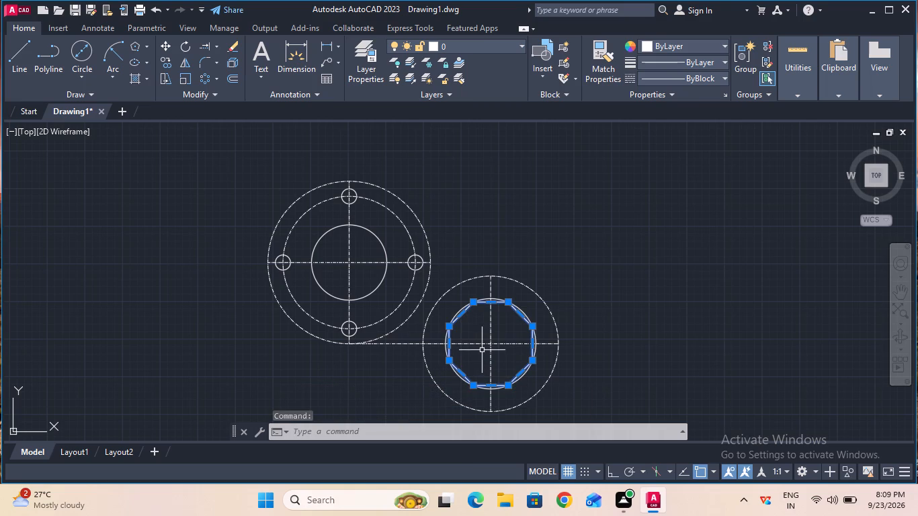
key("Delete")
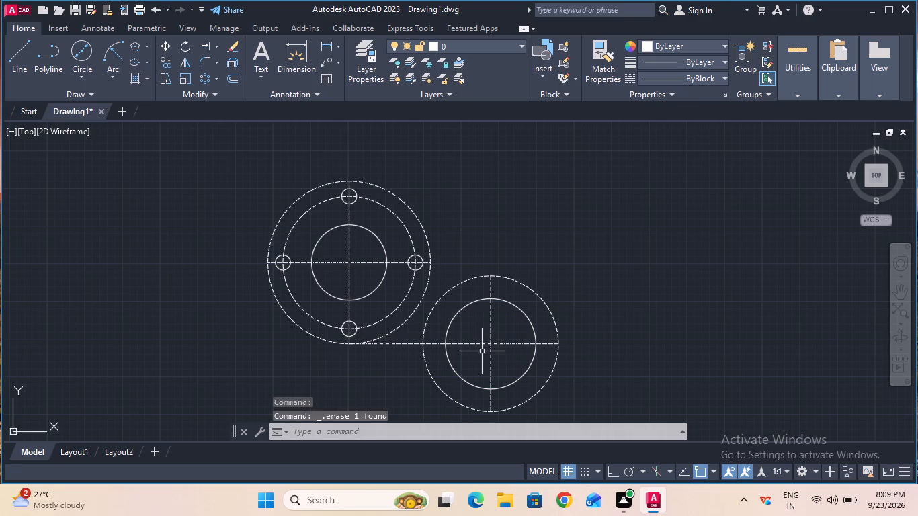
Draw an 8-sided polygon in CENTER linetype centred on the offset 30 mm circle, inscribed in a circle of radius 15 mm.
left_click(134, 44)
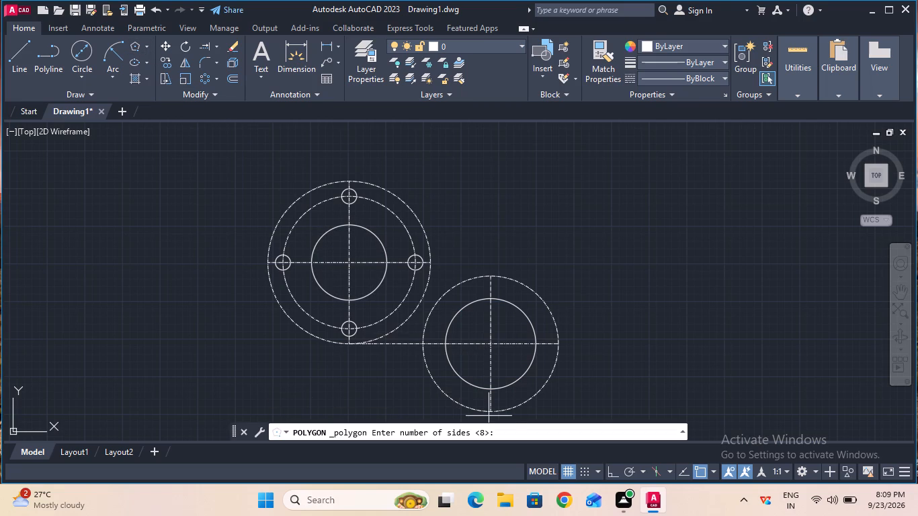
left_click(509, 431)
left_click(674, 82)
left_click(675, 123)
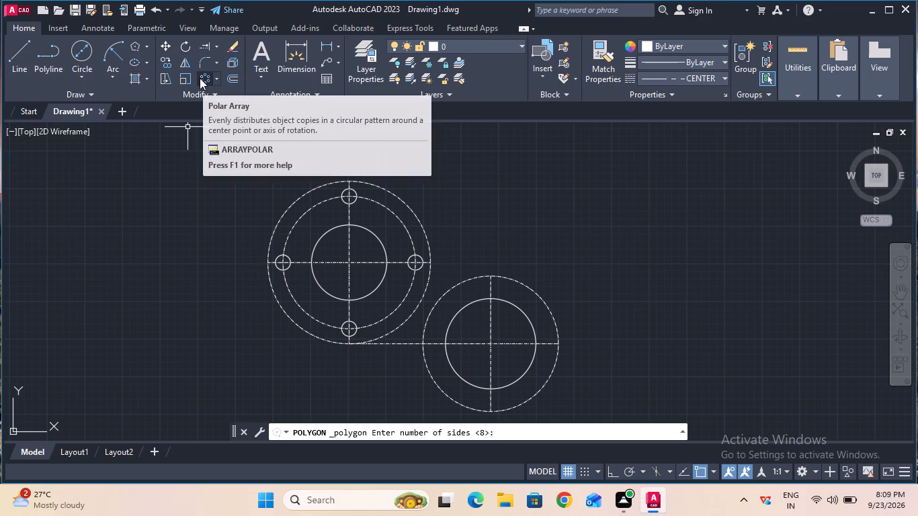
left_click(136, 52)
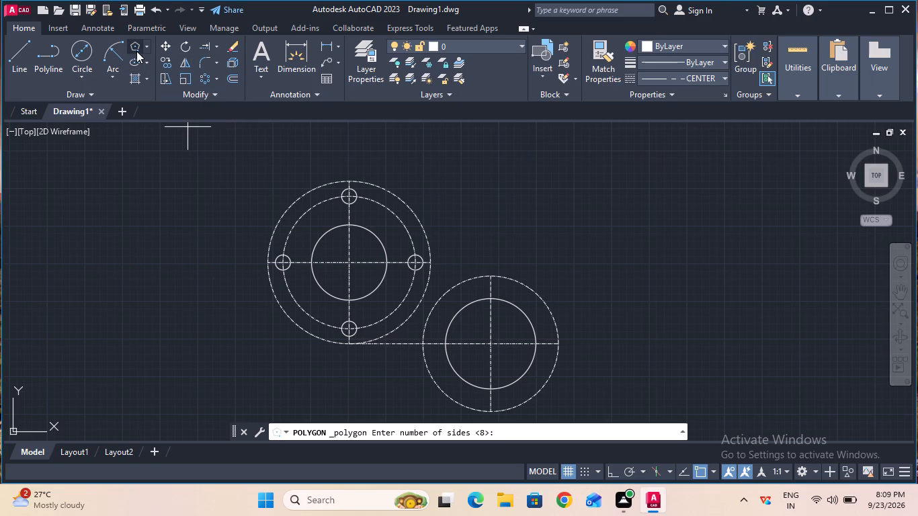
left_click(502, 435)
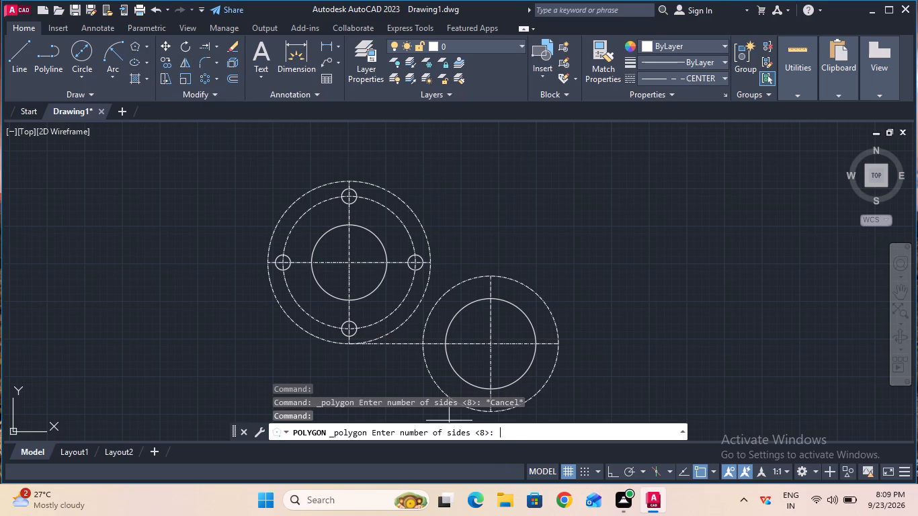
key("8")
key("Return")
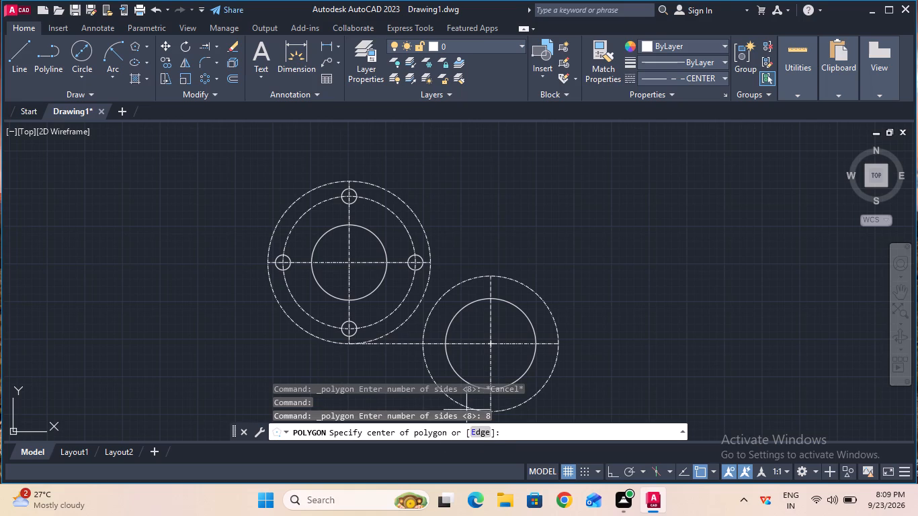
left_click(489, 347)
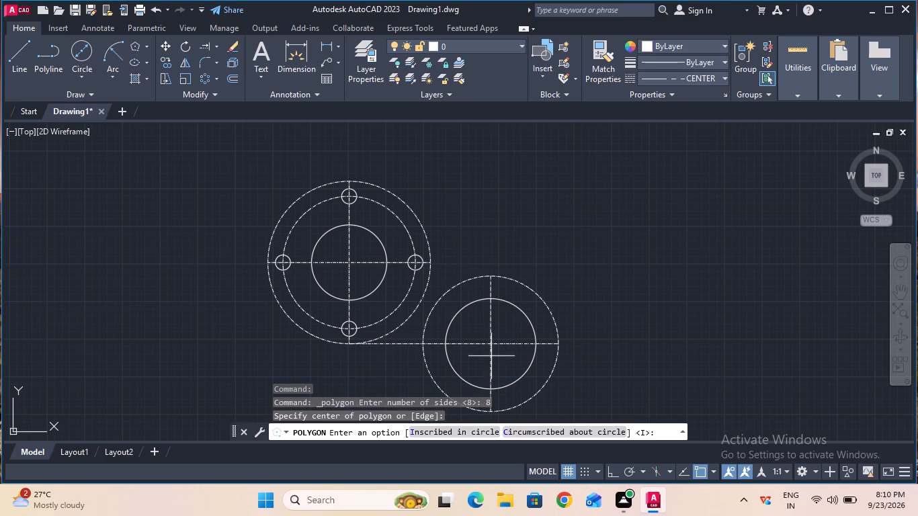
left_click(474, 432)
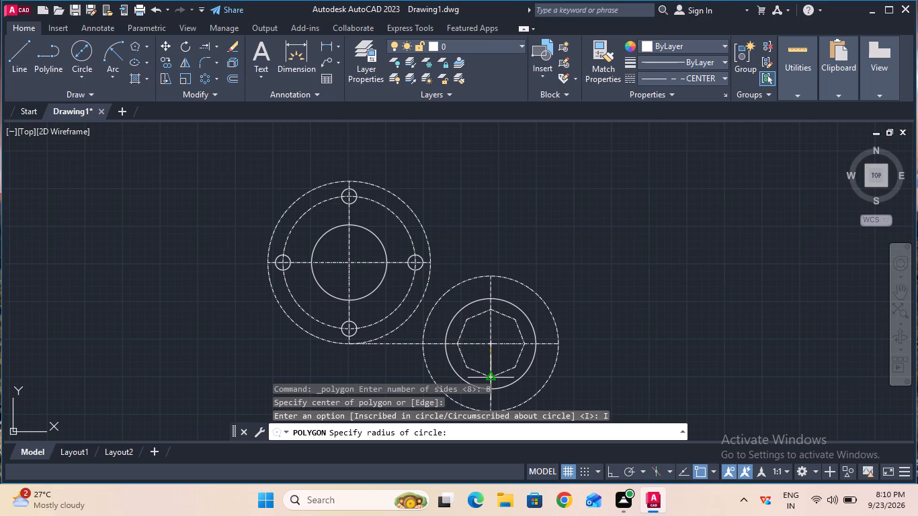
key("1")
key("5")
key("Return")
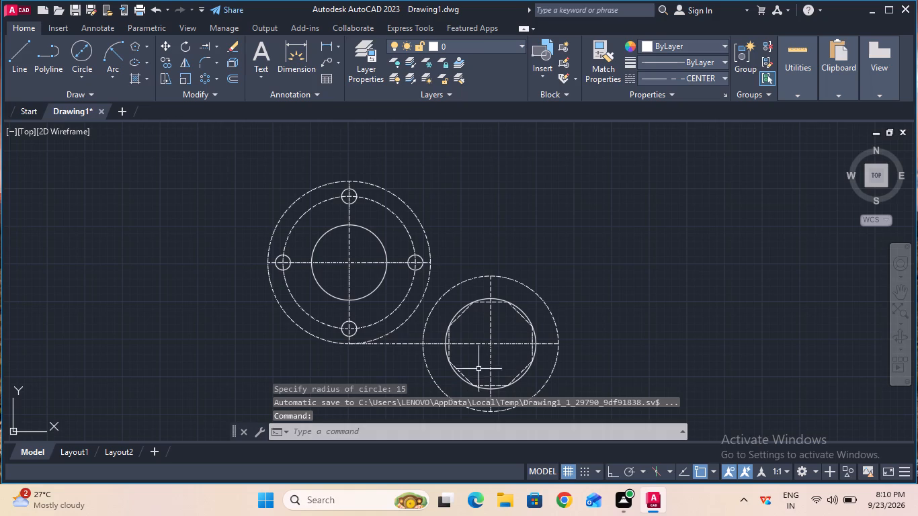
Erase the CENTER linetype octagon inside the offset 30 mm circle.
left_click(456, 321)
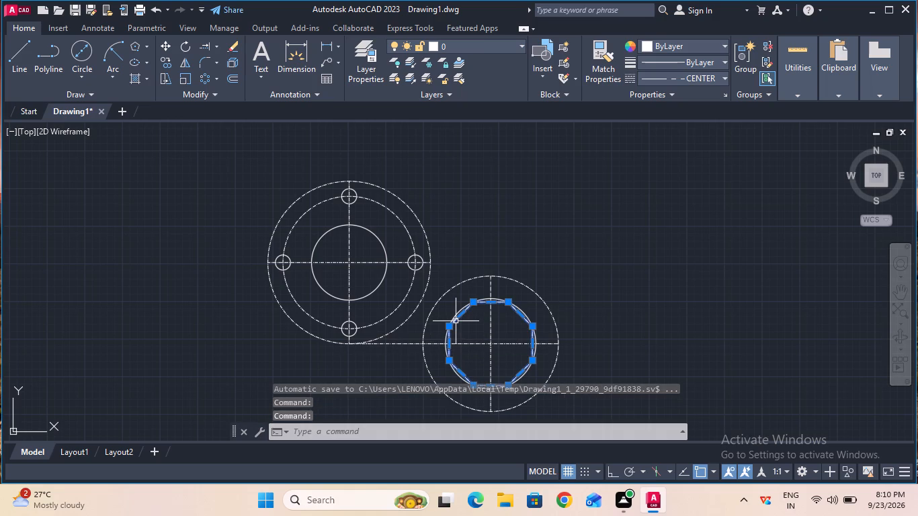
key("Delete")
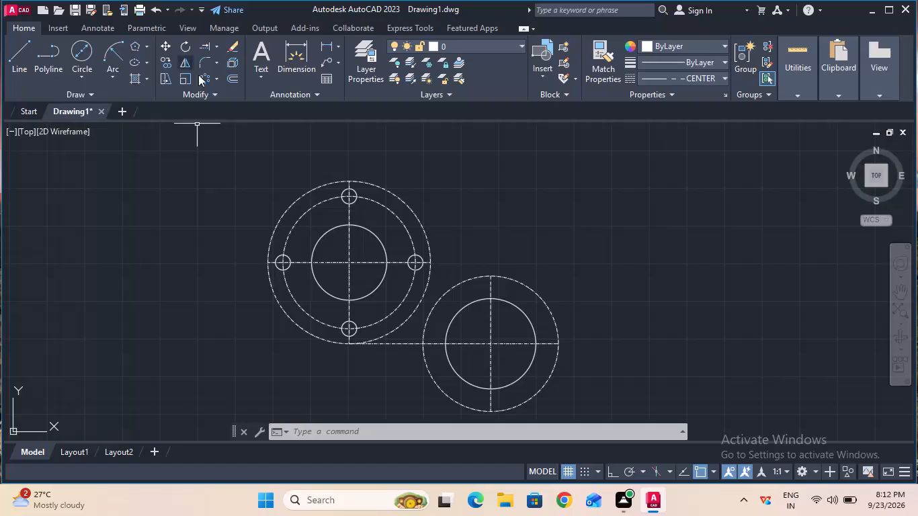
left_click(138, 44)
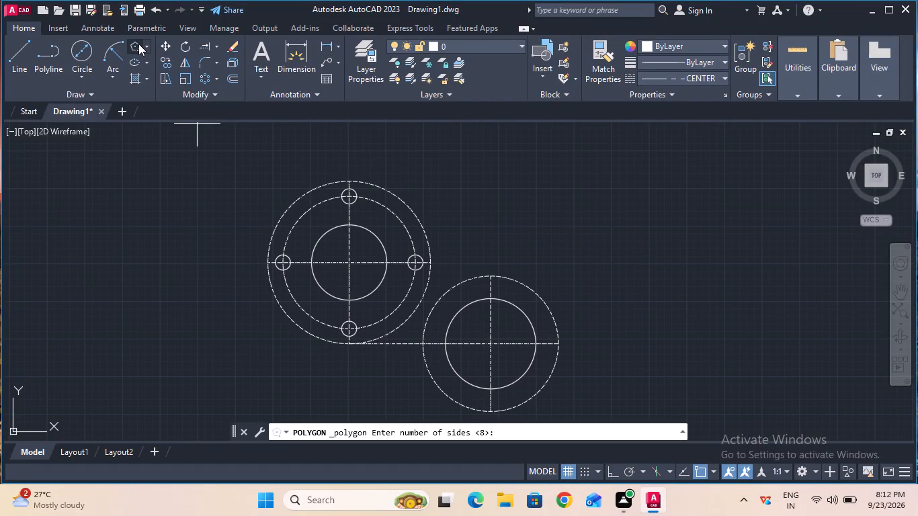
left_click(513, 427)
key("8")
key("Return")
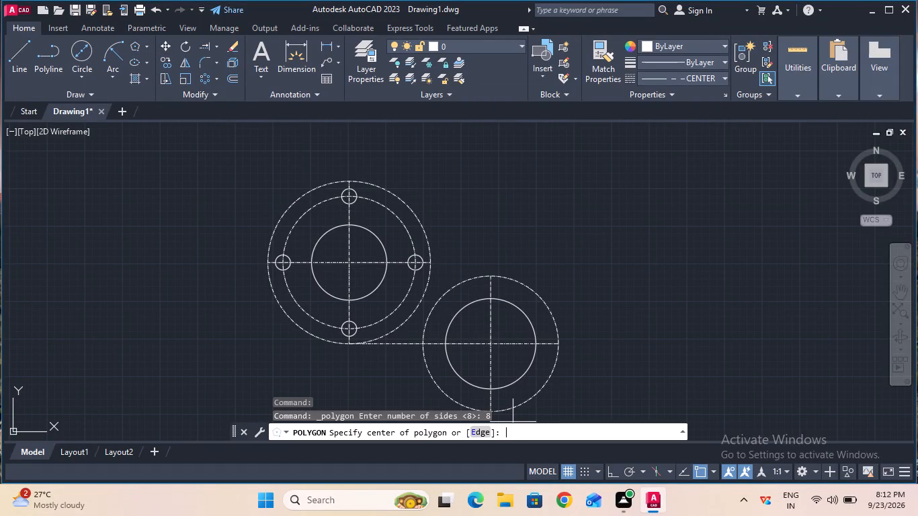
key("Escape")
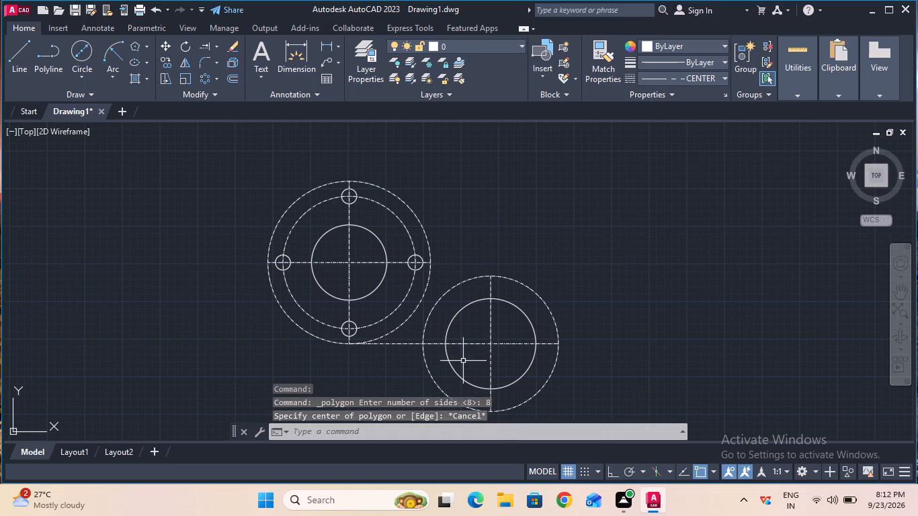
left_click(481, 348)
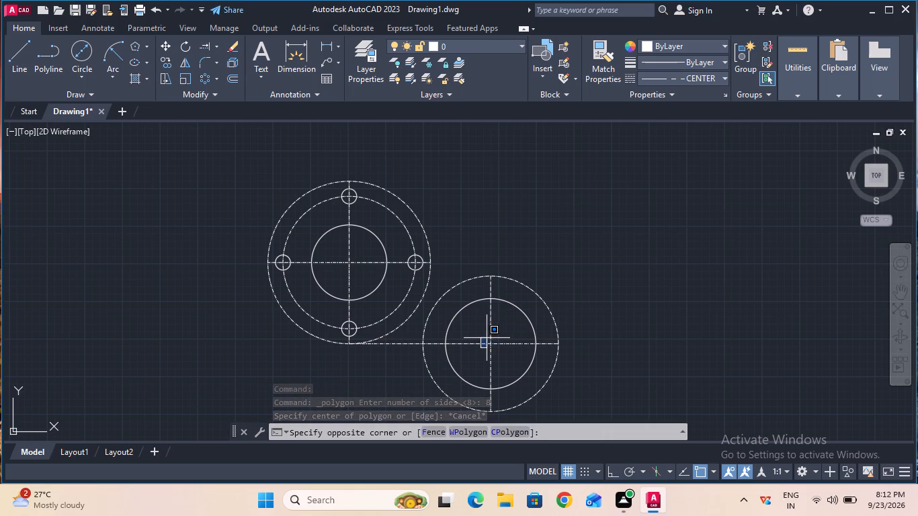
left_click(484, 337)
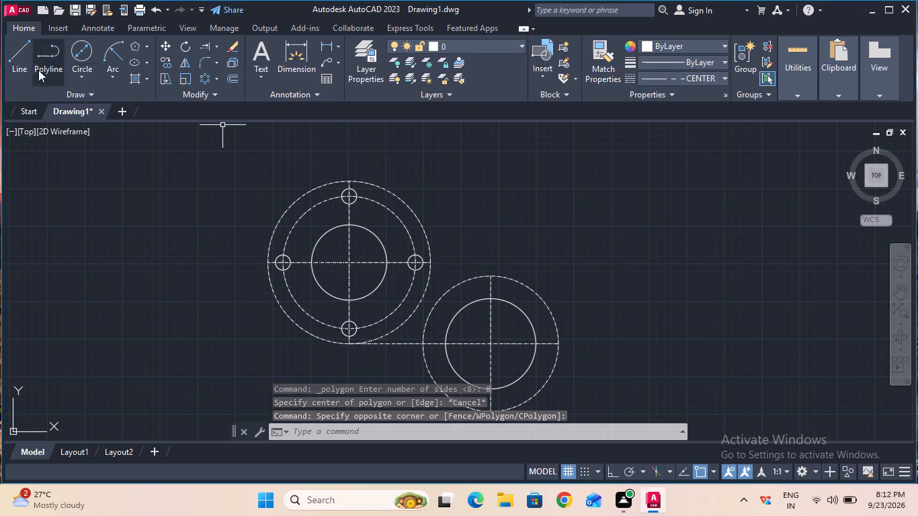
Draw a CENTER linetype line from the offset circles' centre to the 45 mm circle's bottom quadrant.
left_click(15, 65)
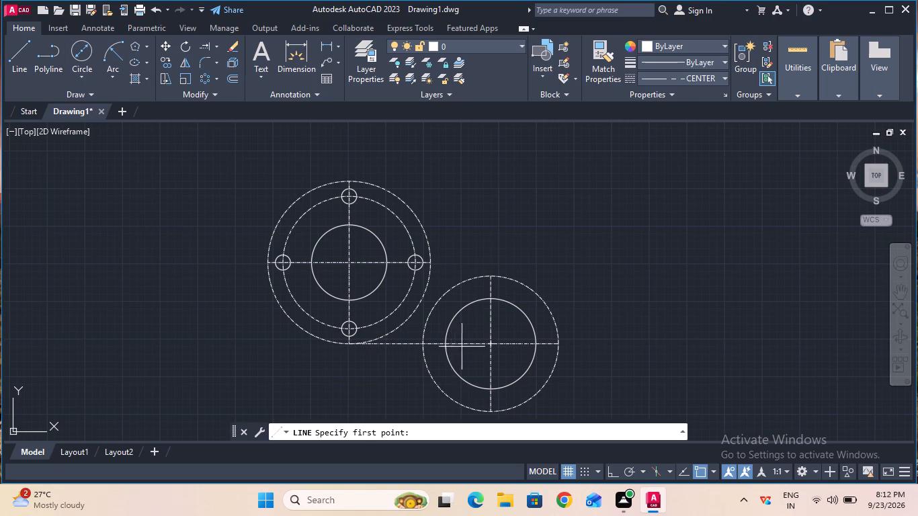
double_click(492, 344)
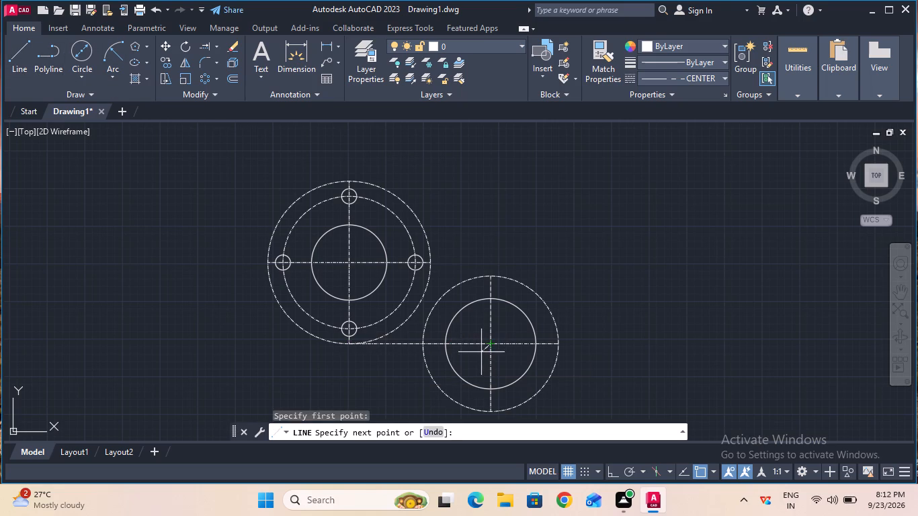
double_click(446, 394)
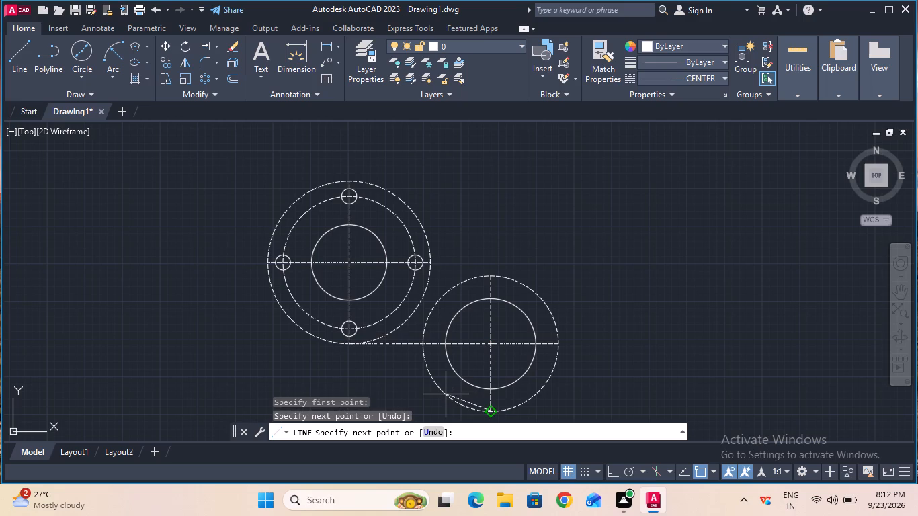
key("Escape")
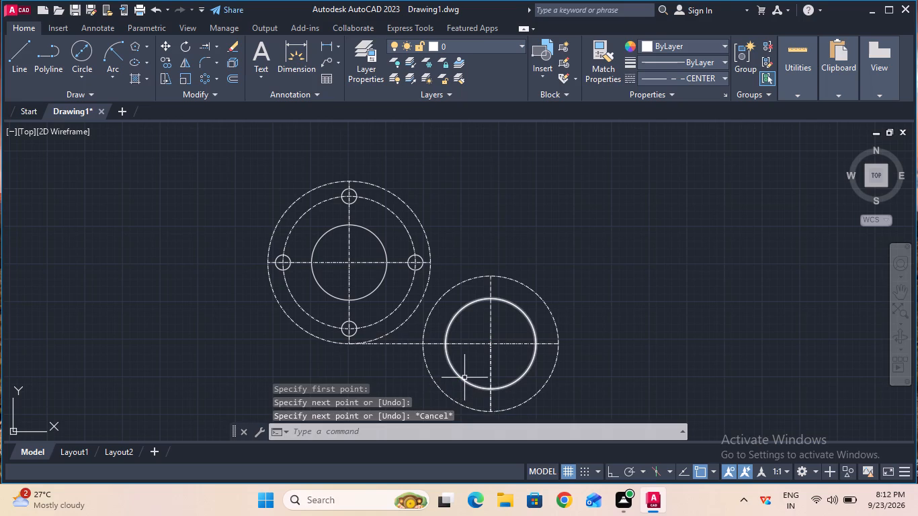
Draw a CENTER linetype line with ortho off from the offset circles' centre to the 30 mm circle's left quadrant.
key("F8")
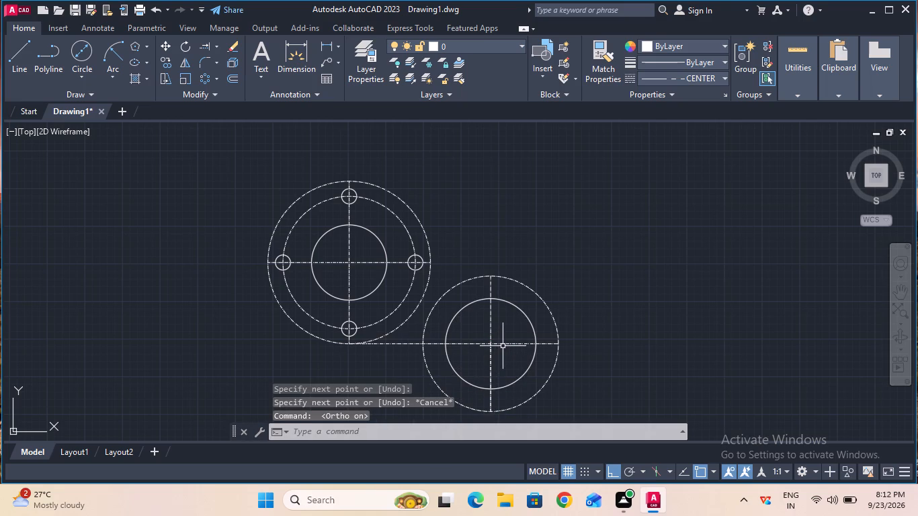
key("F8")
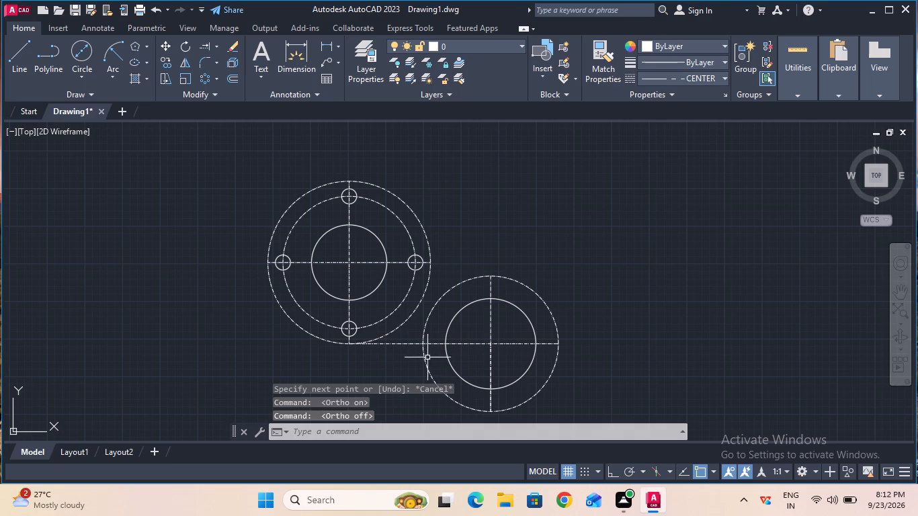
left_click(16, 56)
left_click(488, 343)
double_click(457, 376)
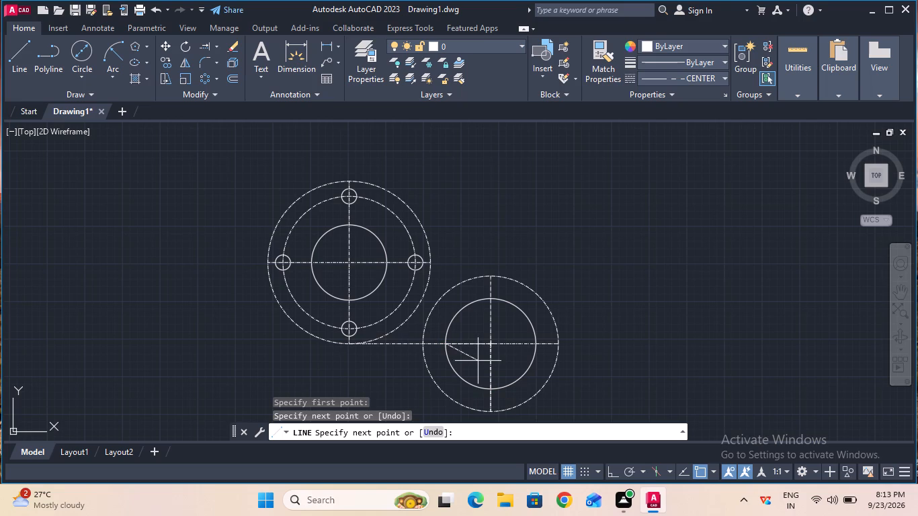
key("Escape")
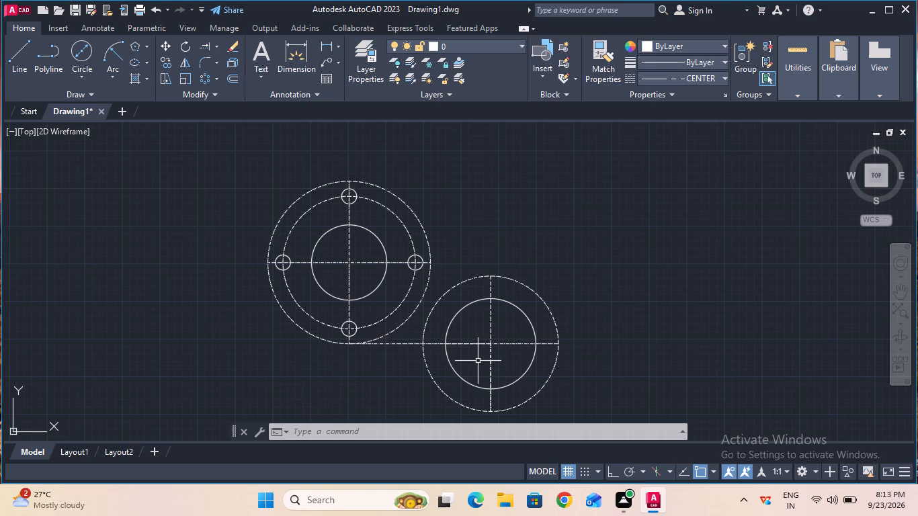
key("Escape")
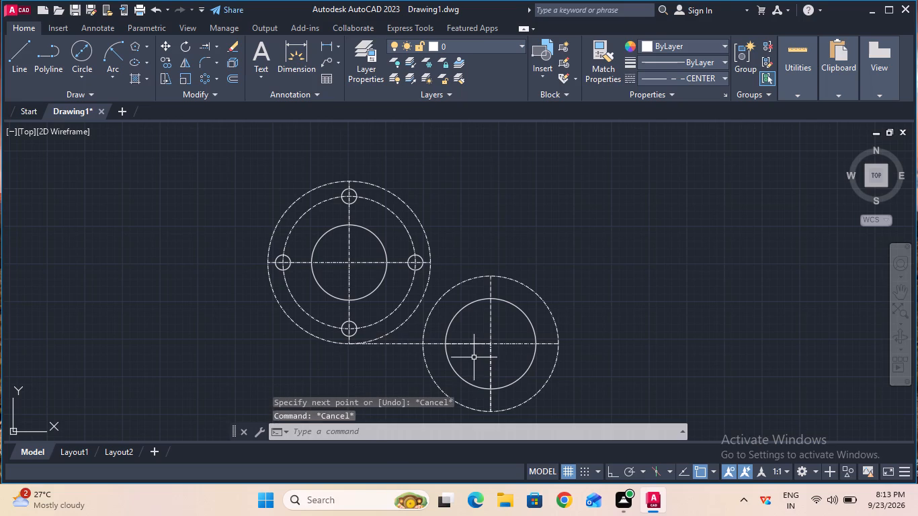
Draw an 8-sided polygon in ByBlock linetype centred on the offset 30 mm circle, inscribed in a circle of radius 15 mm.
left_click(896, 295)
left_click_drag(702, 319, 711, 202)
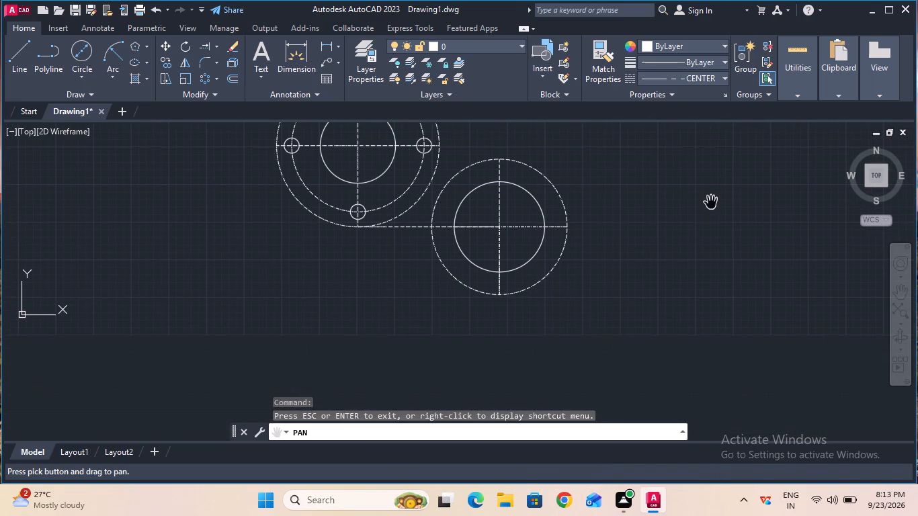
scroll(711, 203, "down", 3, "ctrl")
scroll(711, 203, "up", 2, "ctrl")
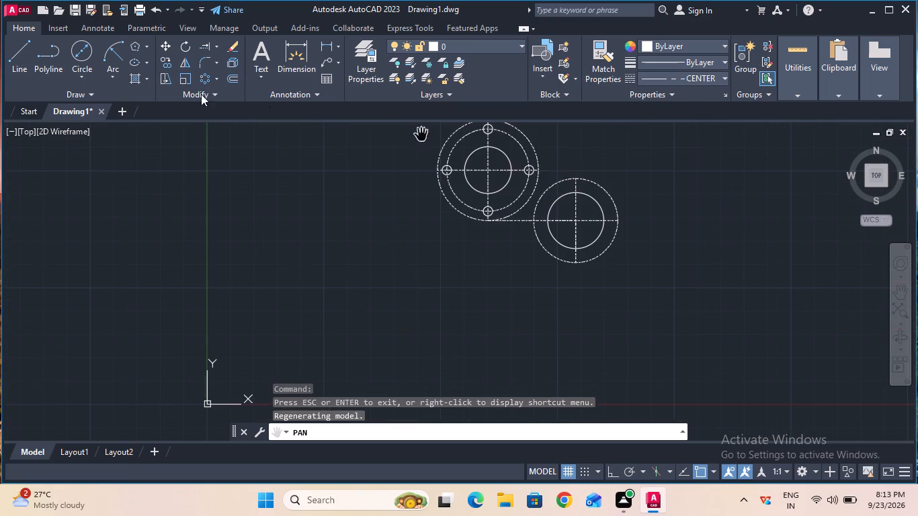
left_click(147, 44)
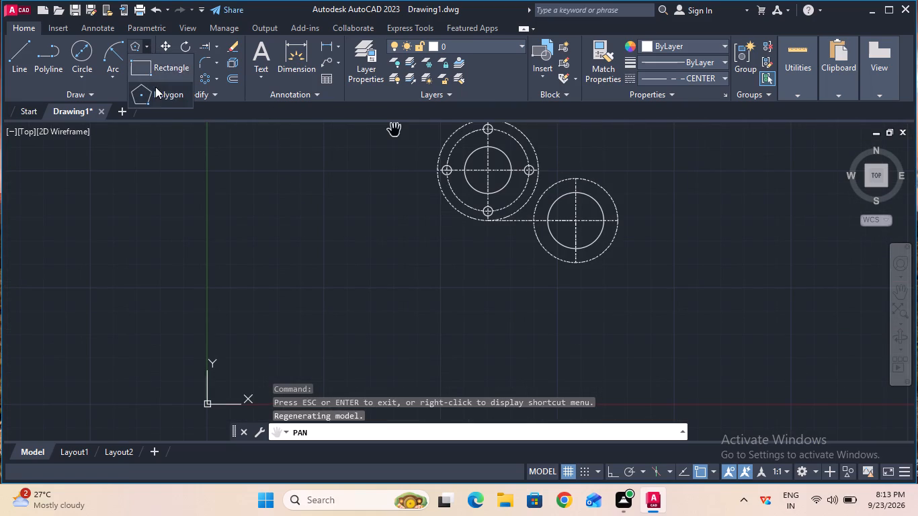
double_click(155, 89)
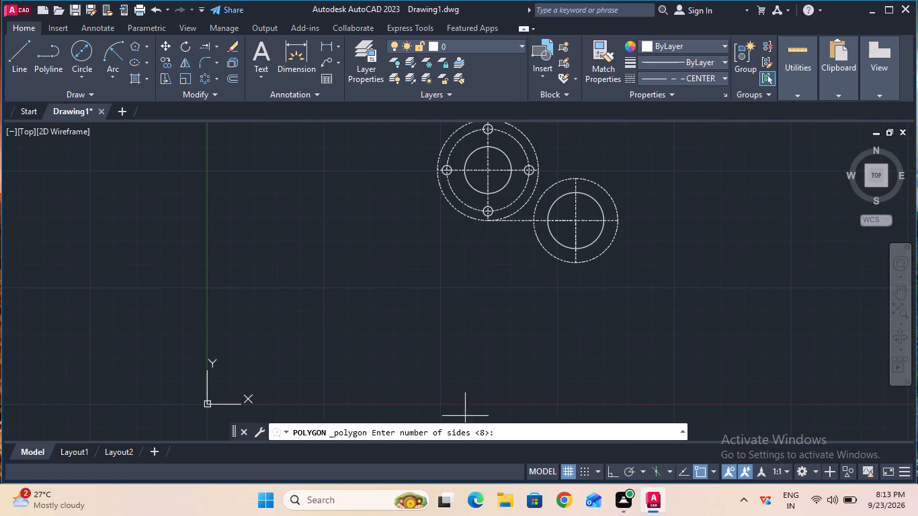
left_click(511, 431)
key("8")
key("Return")
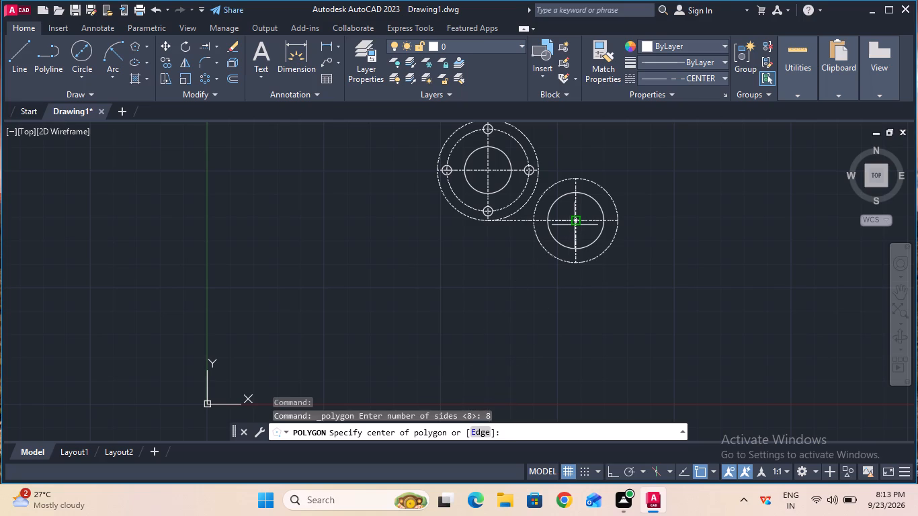
left_click(675, 79)
left_click(675, 107)
left_click(573, 222)
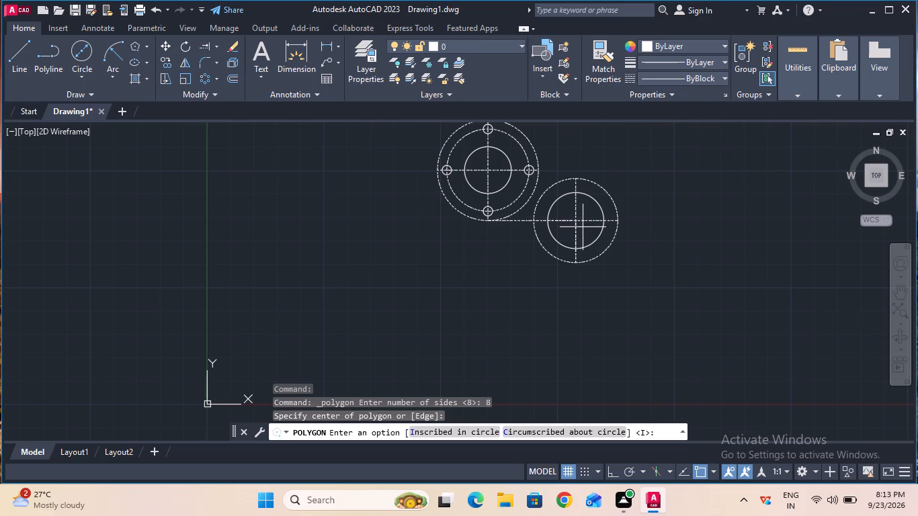
left_click(487, 427)
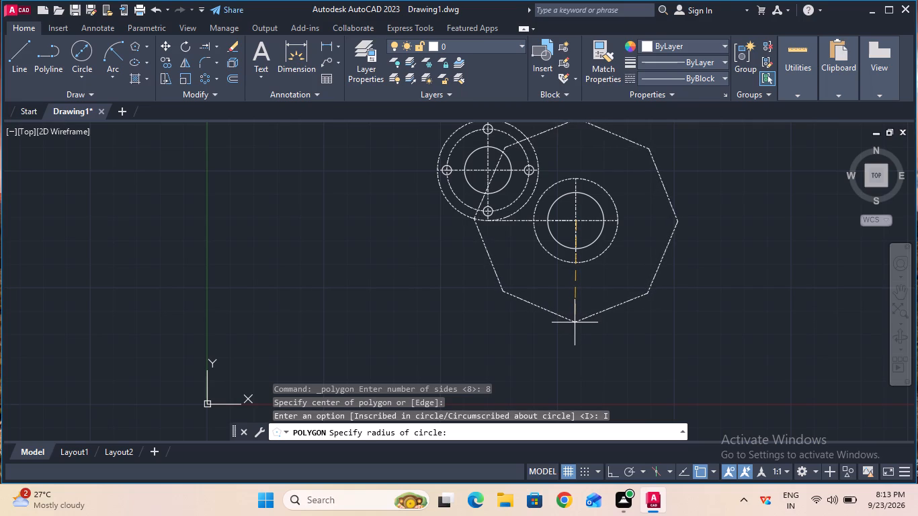
key("1")
key("5")
key("Return")
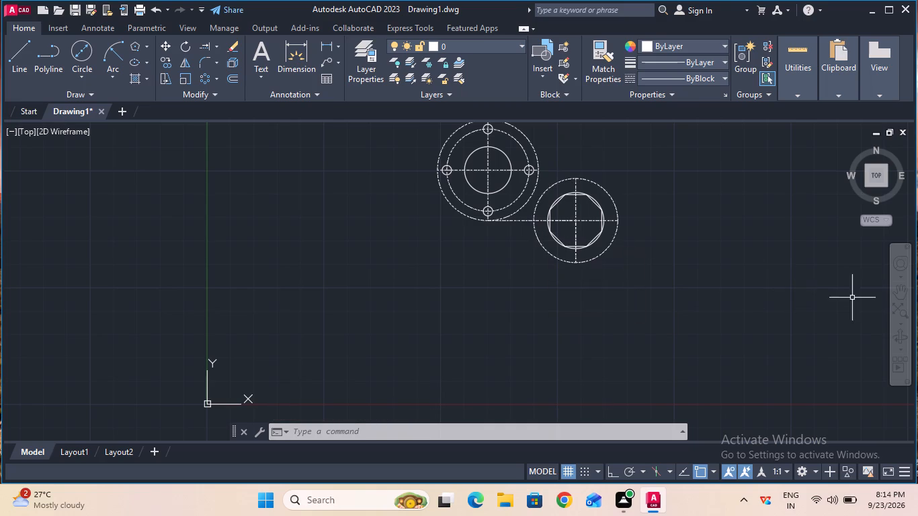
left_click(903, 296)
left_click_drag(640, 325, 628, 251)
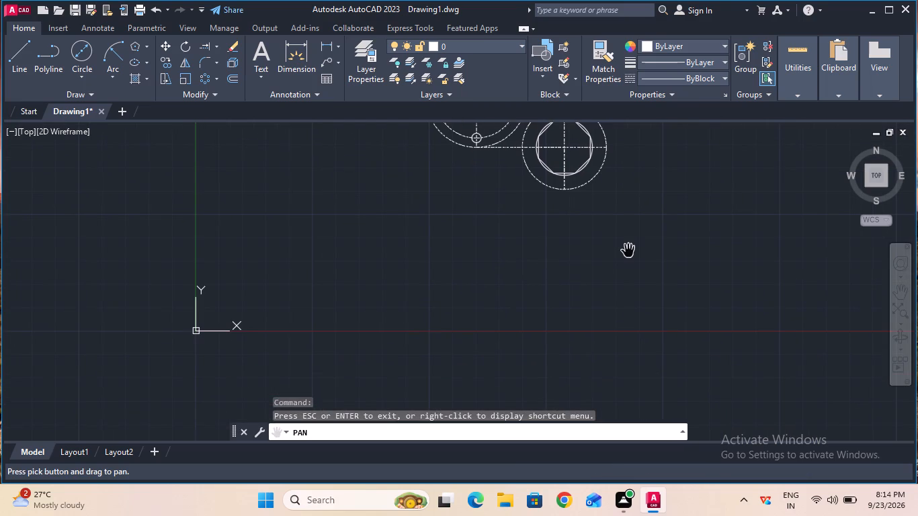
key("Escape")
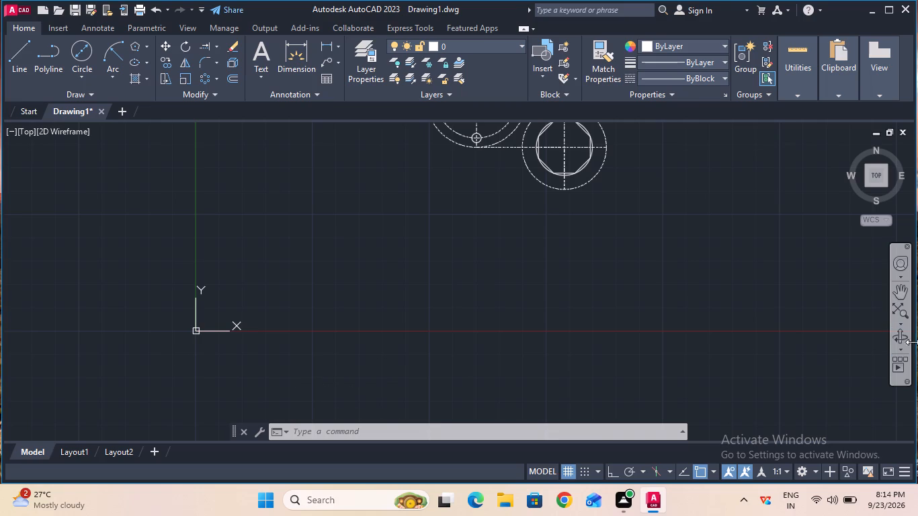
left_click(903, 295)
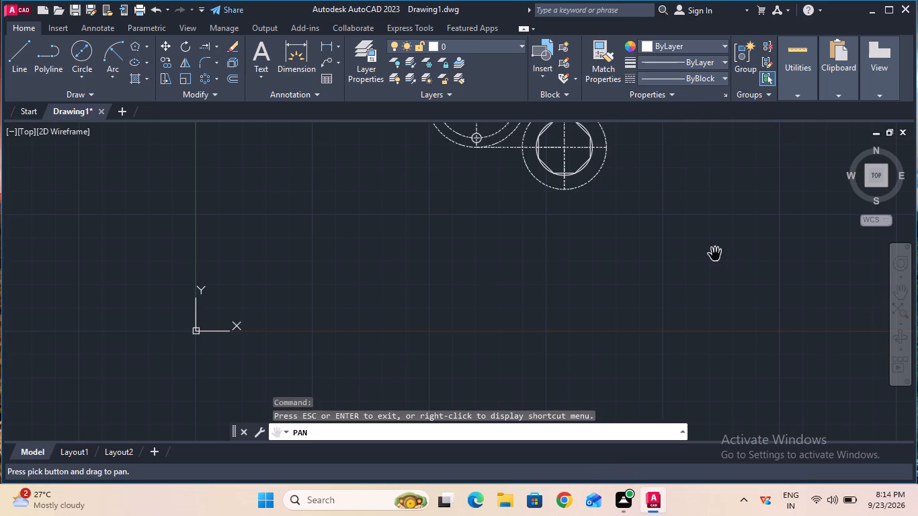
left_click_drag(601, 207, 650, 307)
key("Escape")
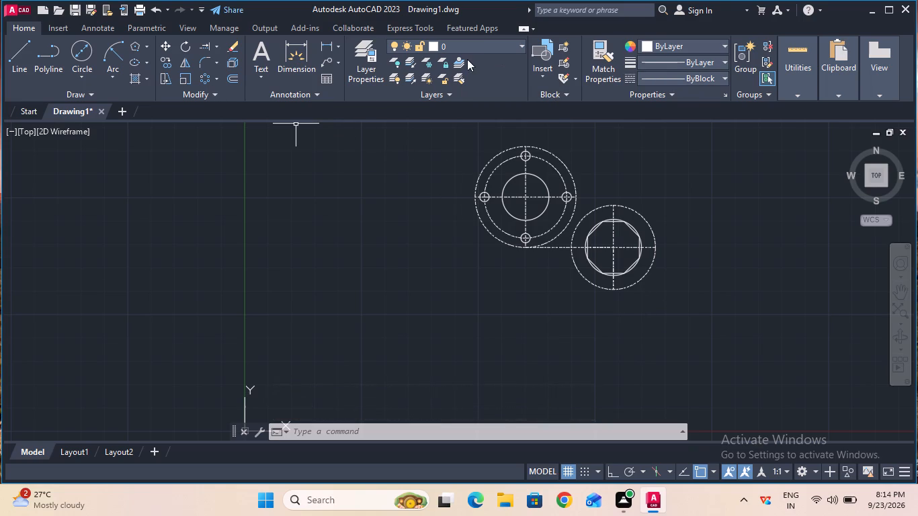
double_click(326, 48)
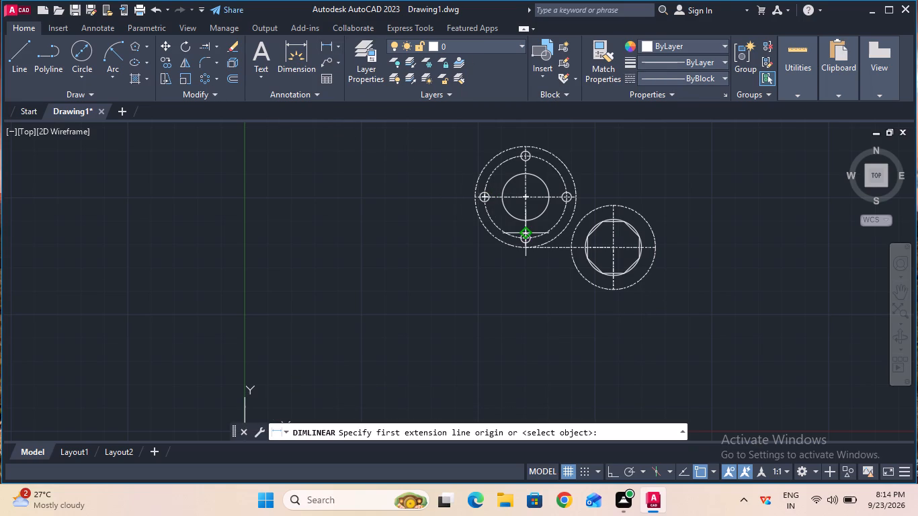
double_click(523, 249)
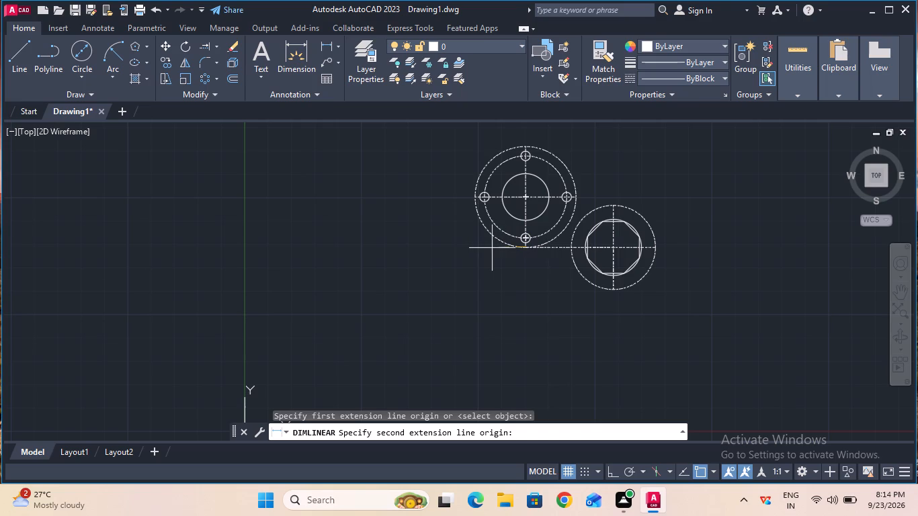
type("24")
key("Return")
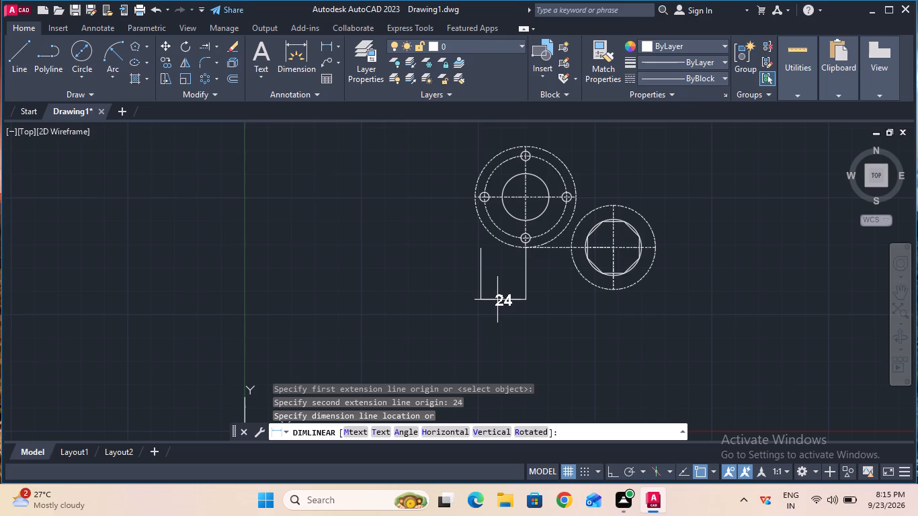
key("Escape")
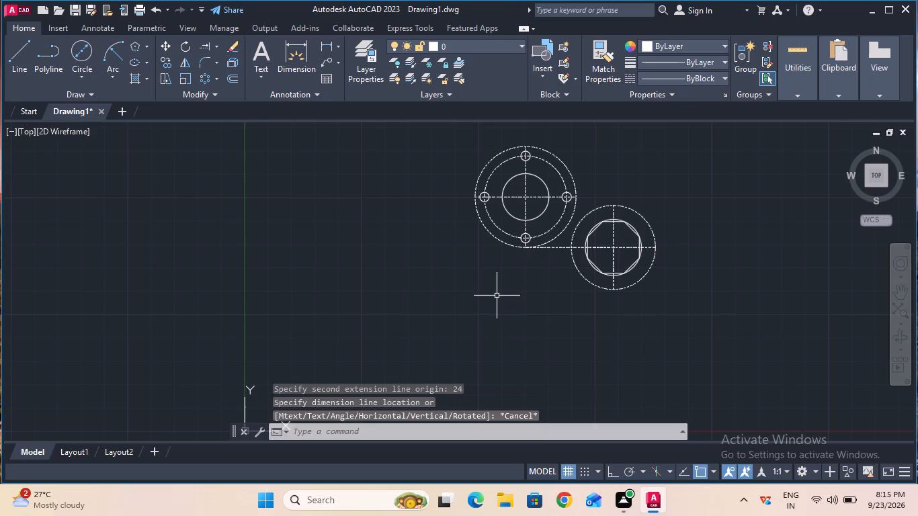
Draw a 24 mm CENTER linetype line with ortho on, running horizontally left from the outer flange circle's bottom quadrant.
double_click(26, 65)
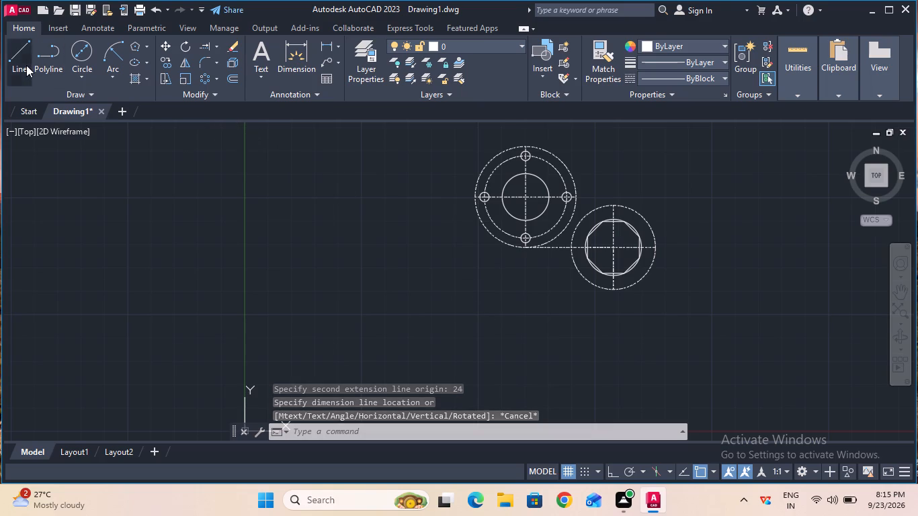
left_click(525, 248)
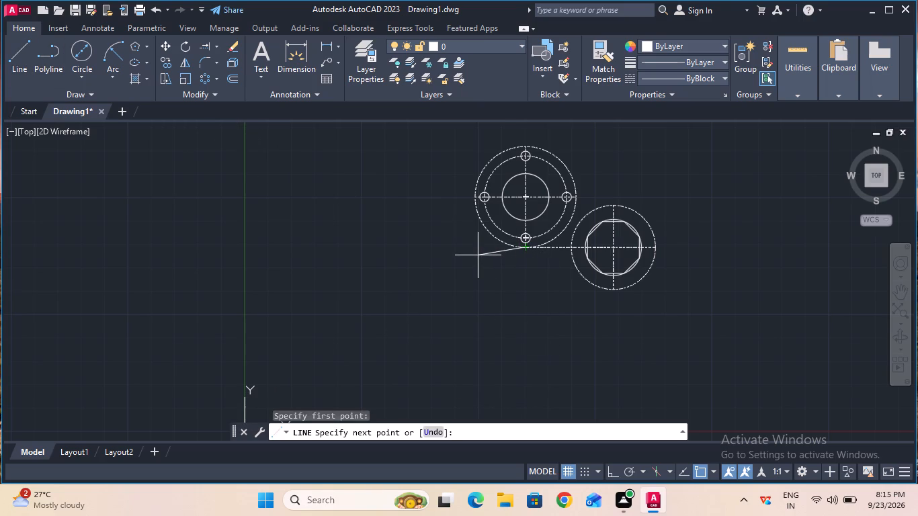
key("F8")
key("Escape")
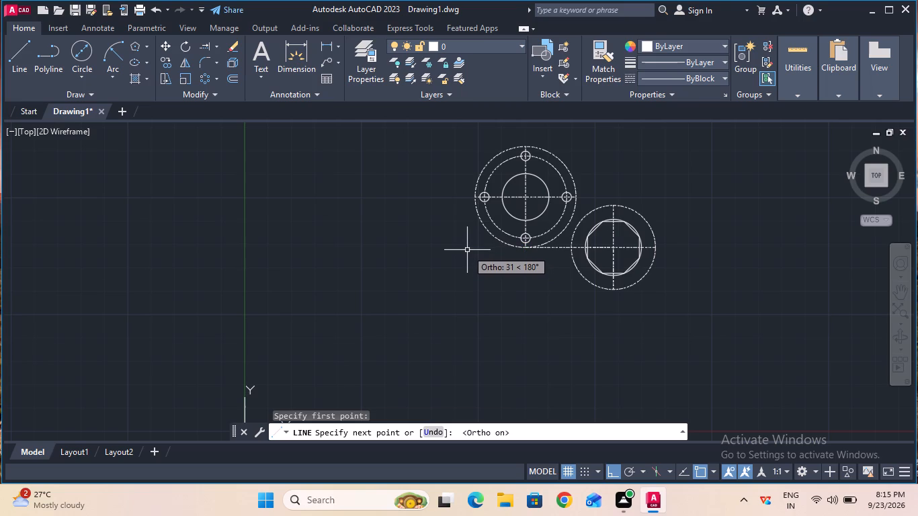
left_click(681, 81)
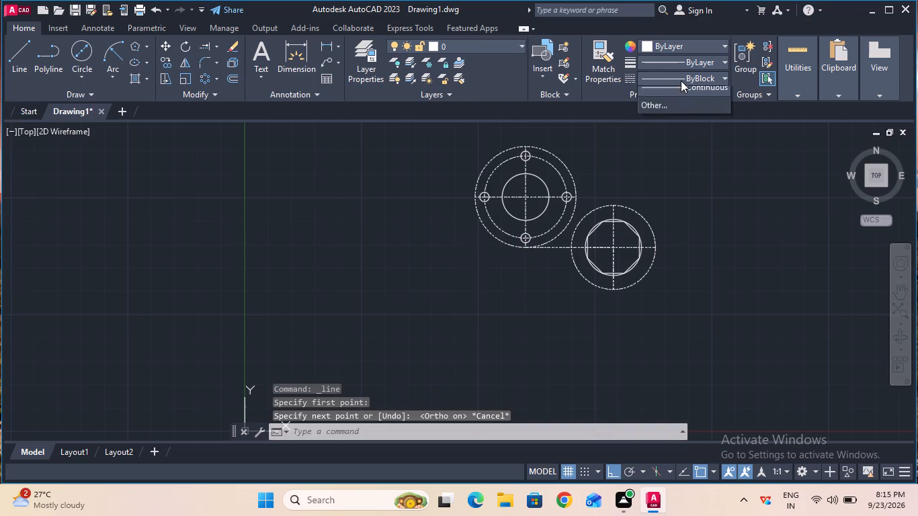
left_click(682, 120)
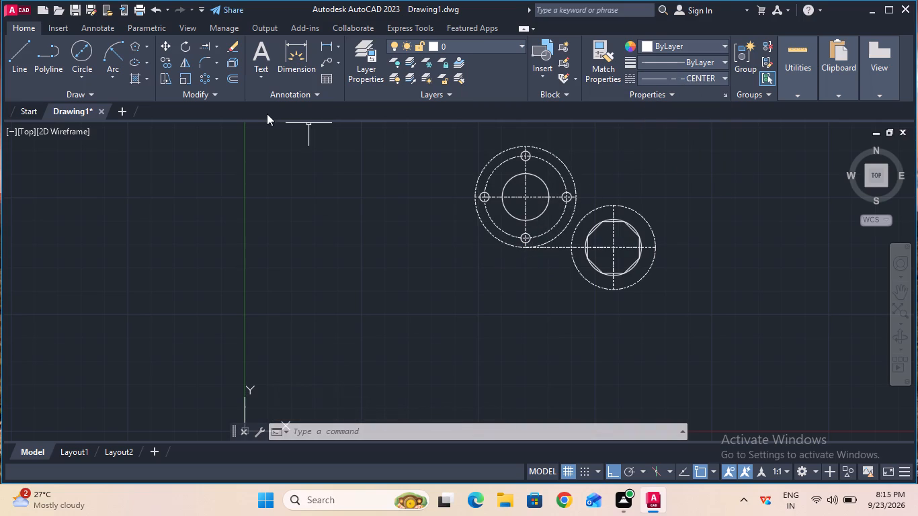
left_click(15, 50)
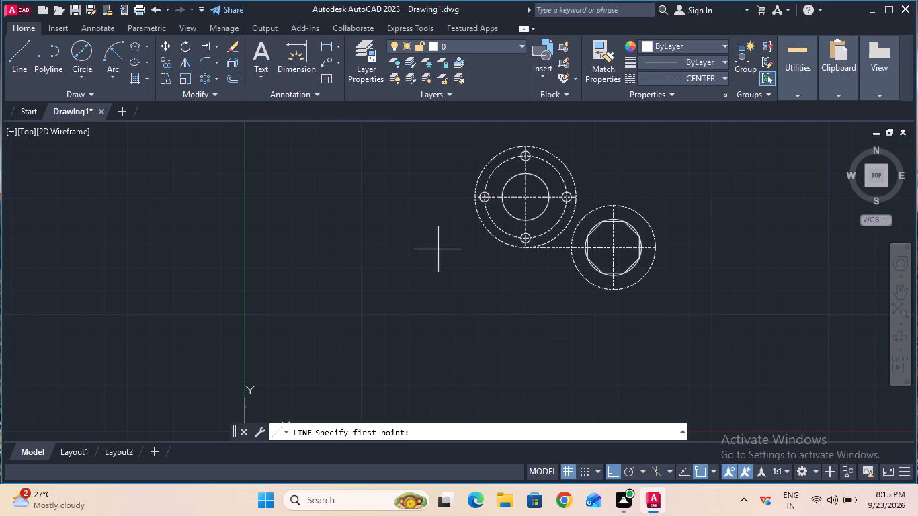
left_click(524, 251)
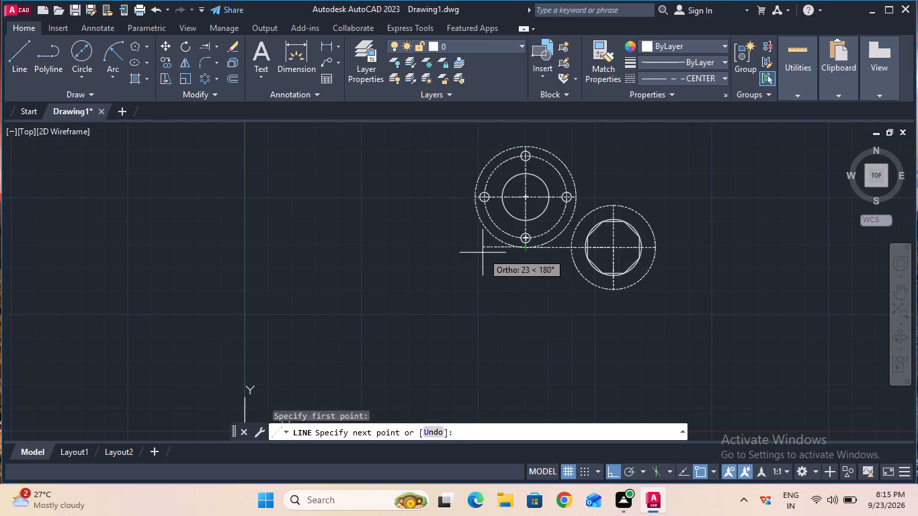
type("24")
key("Return")
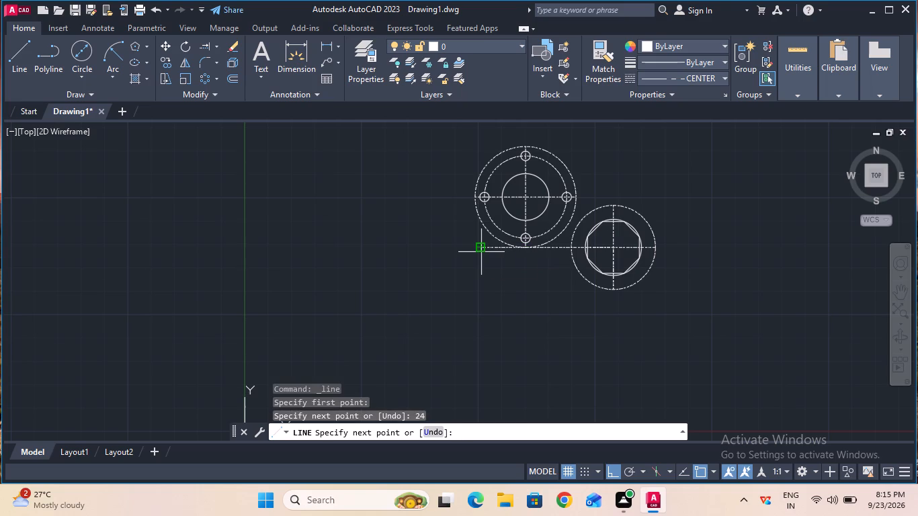
key("Escape")
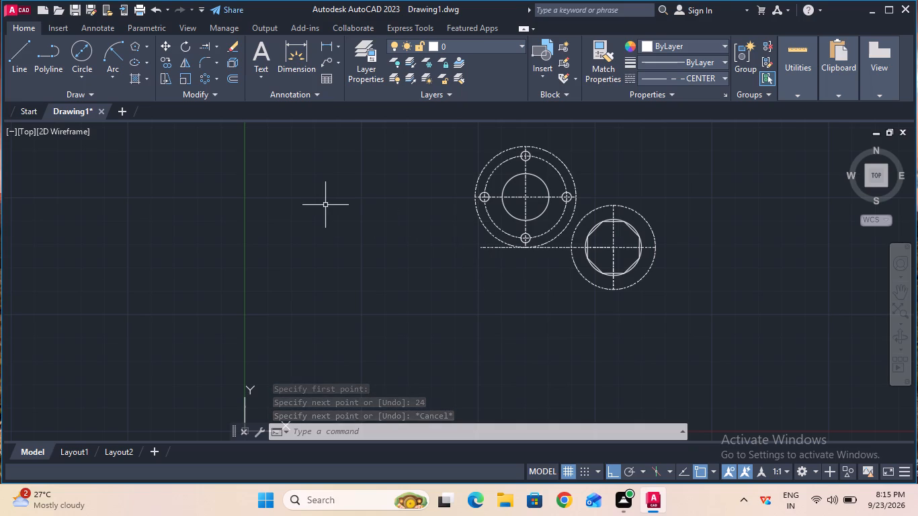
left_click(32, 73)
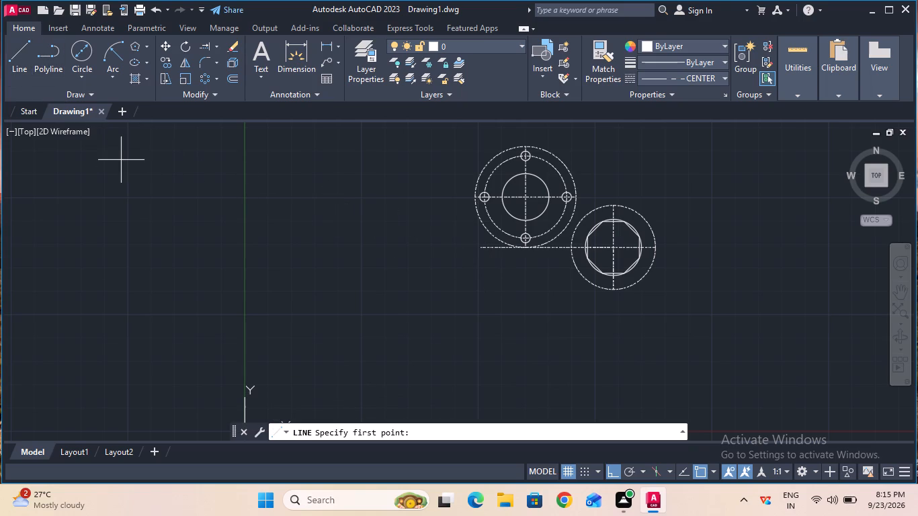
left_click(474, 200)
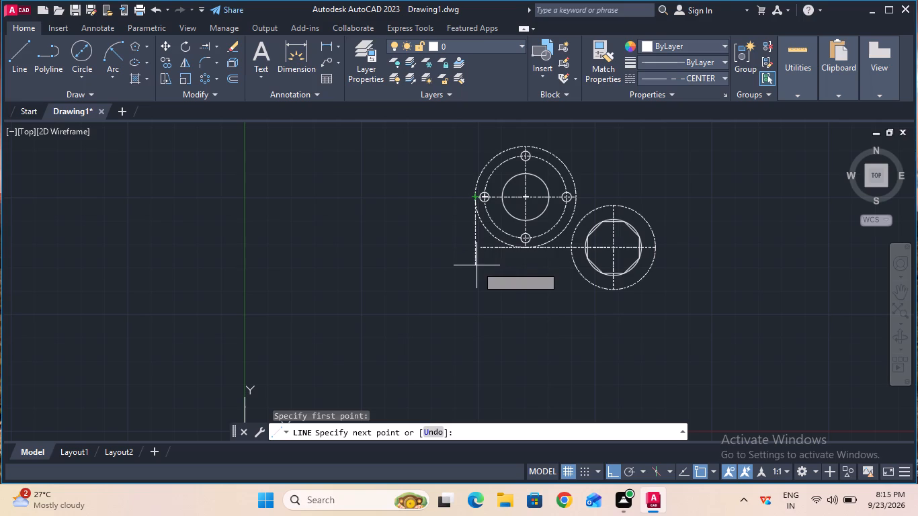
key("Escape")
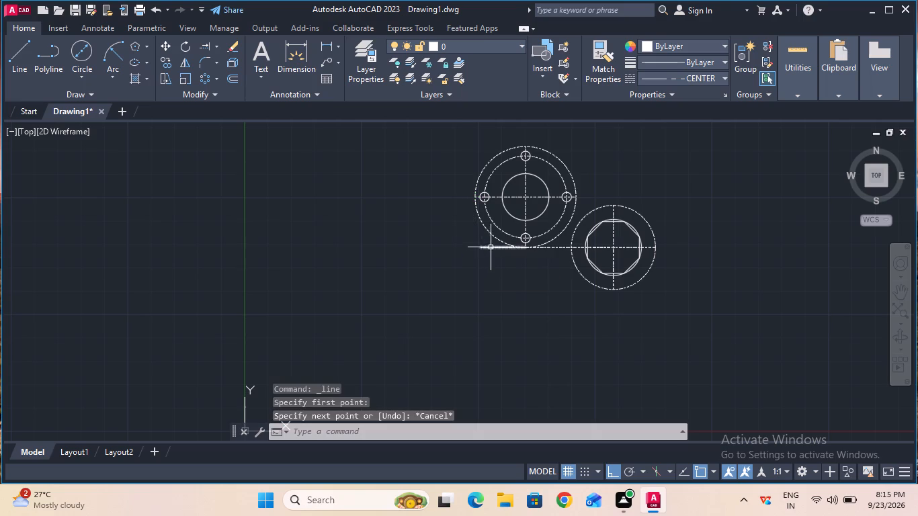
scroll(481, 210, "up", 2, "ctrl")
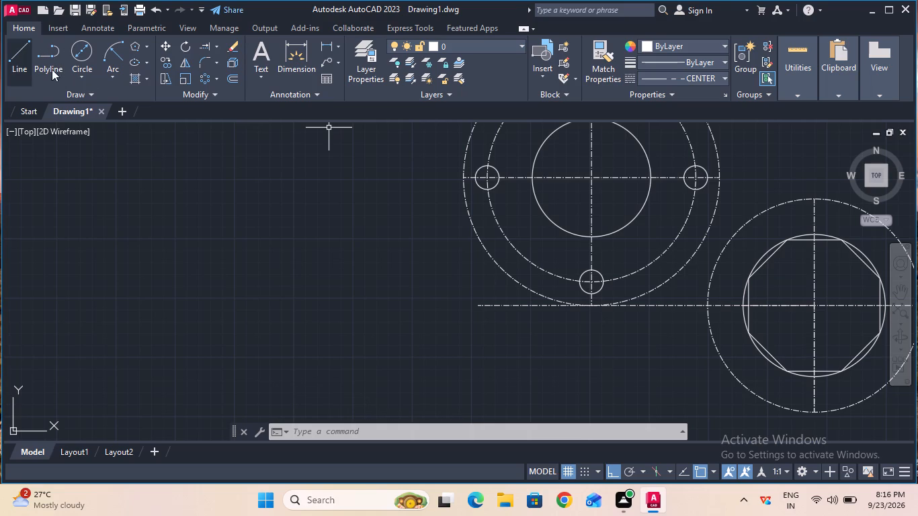
Measure the vertical distance from the flange centre to the outer circle's bottom quadrant with a trial linear dimension.
left_click(323, 50)
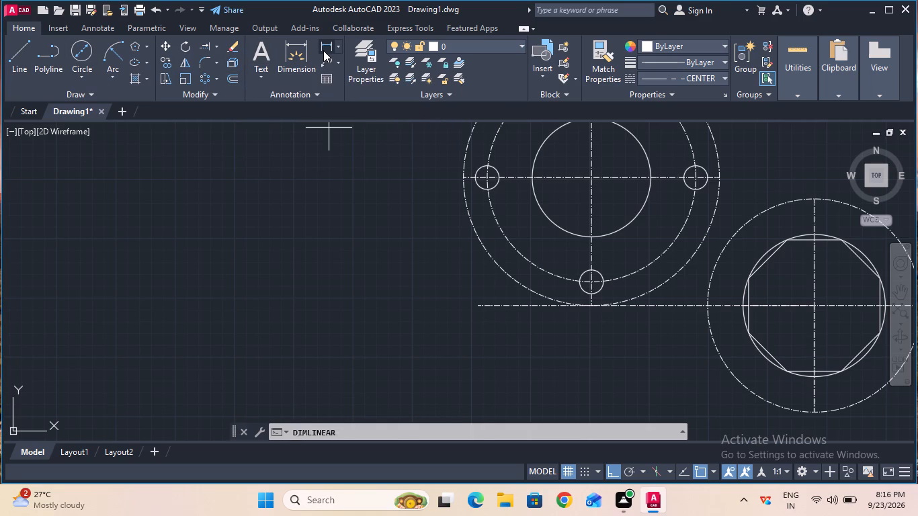
left_click(593, 175)
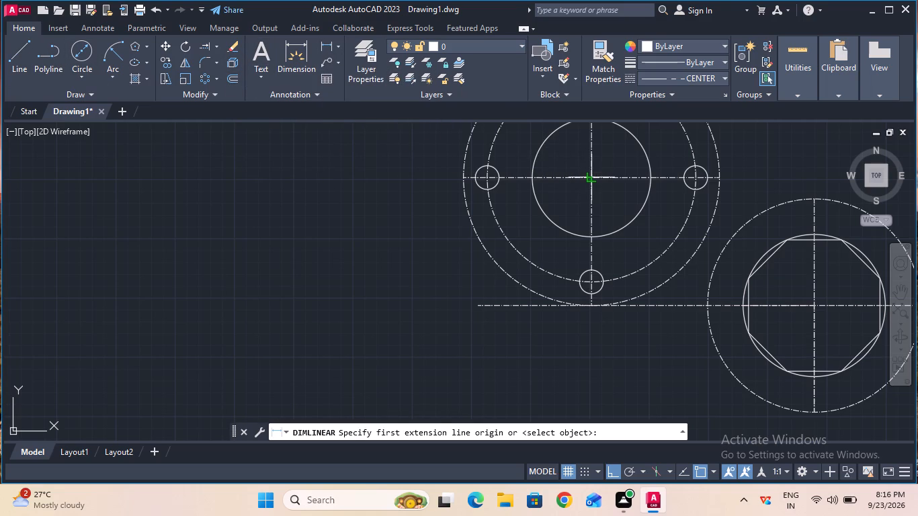
left_click(593, 304)
key("Escape")
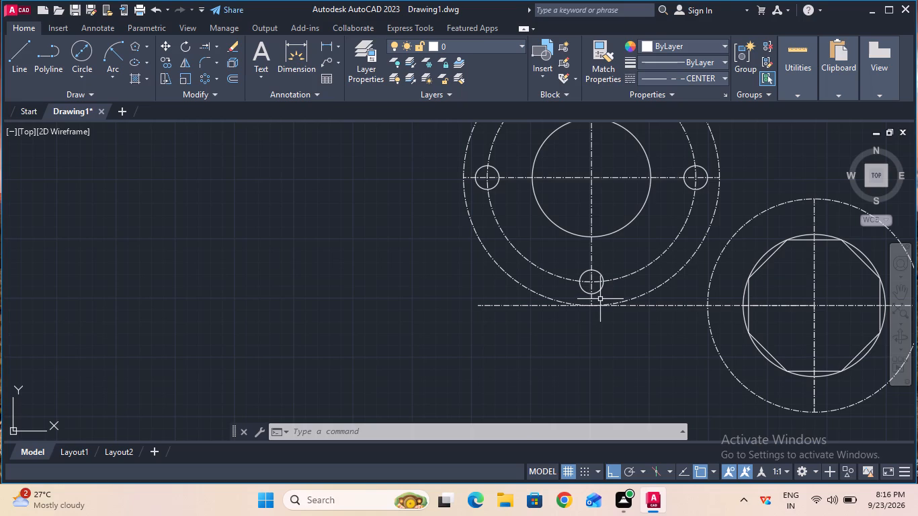
Draw a 77 mm CENTER linetype line vertically down from the left end of the 24 mm horizontal line.
scroll(456, 294, "down", 1, "ctrl")
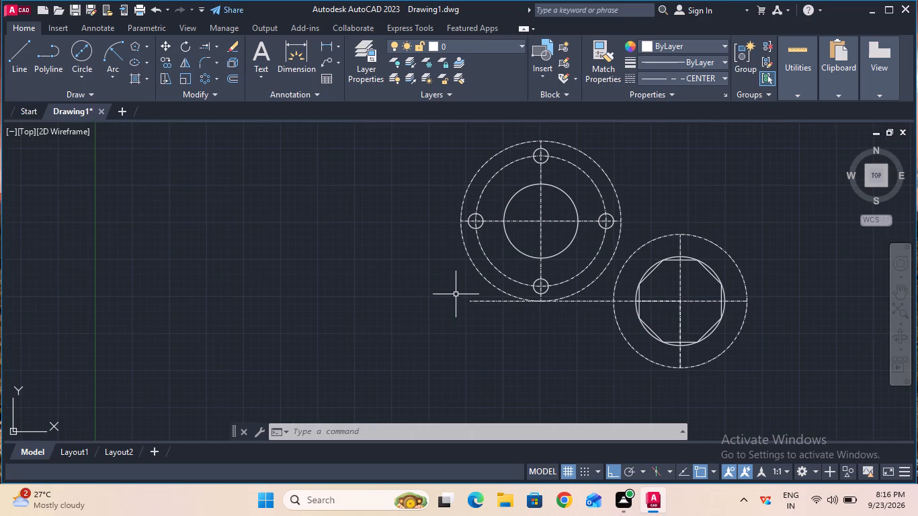
left_click(24, 76)
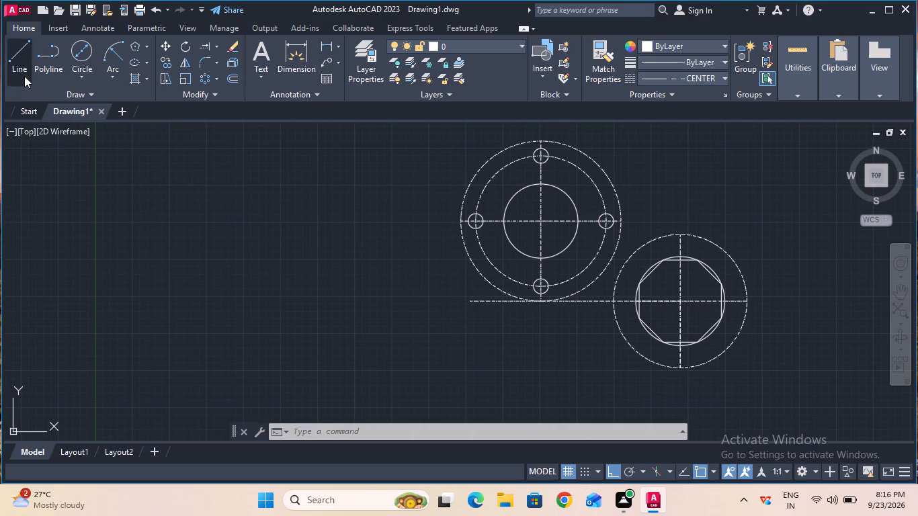
left_click(468, 300)
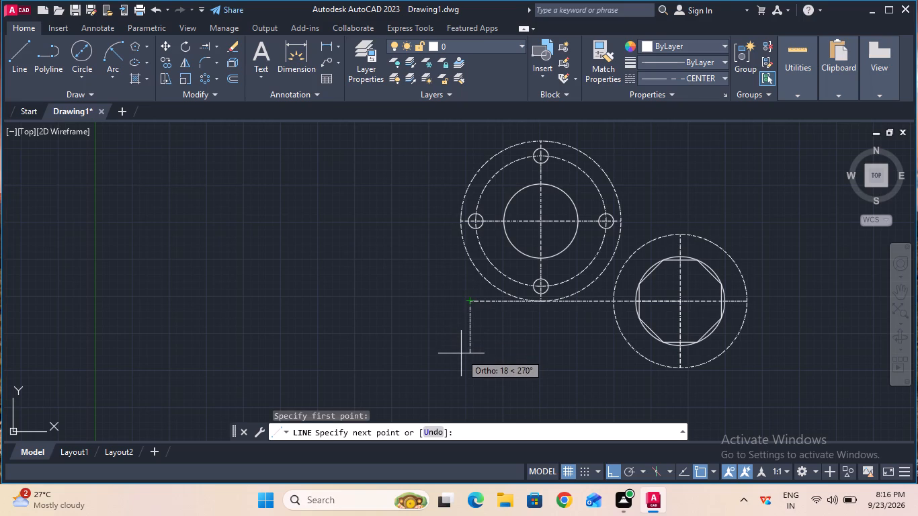
type("77")
key("Return")
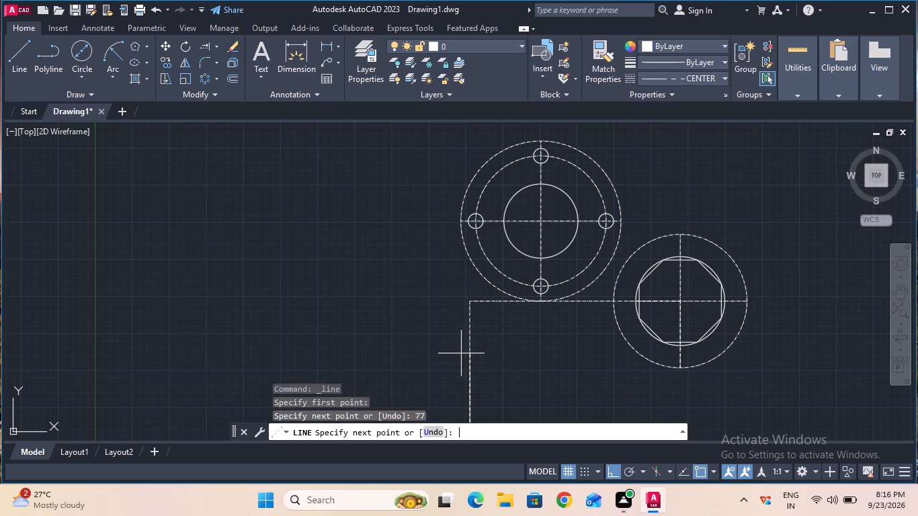
scroll(461, 353, "down", 1, "ctrl")
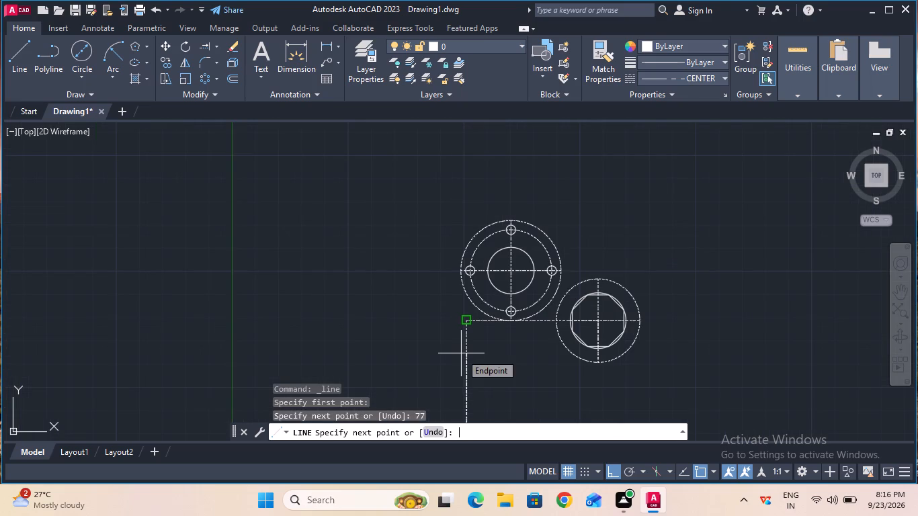
key("Escape")
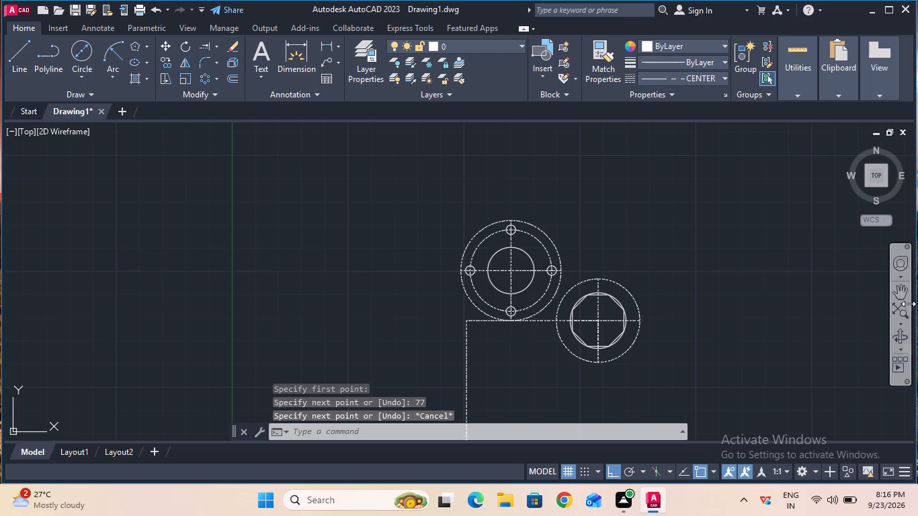
Draw a 12 mm diameter circle in ByBlock linetype centred on the lower end of the 77 mm vertical line.
left_click(894, 299)
left_click_drag(780, 322, 792, 224)
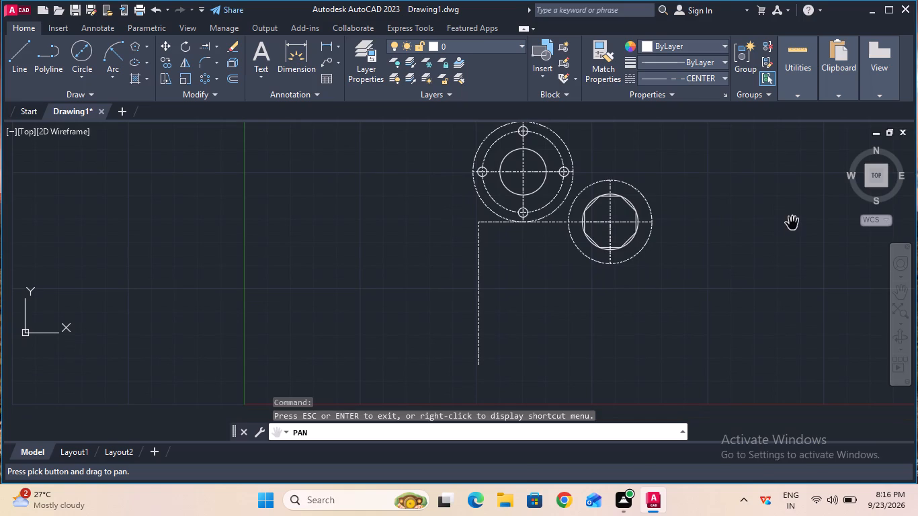
key("Escape")
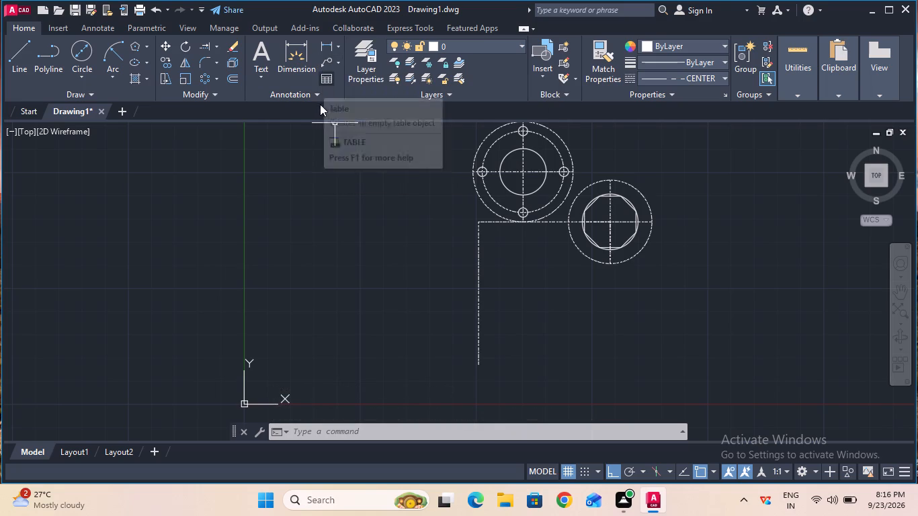
left_click(647, 78)
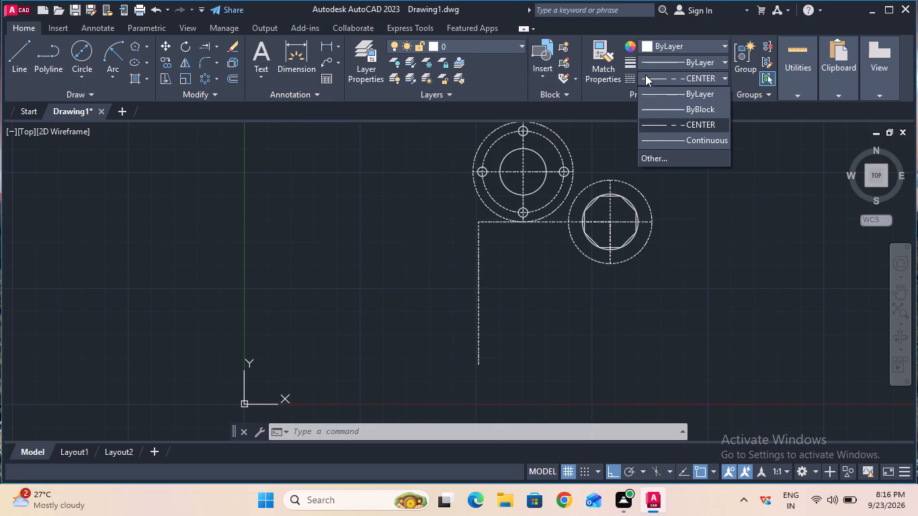
left_click(650, 109)
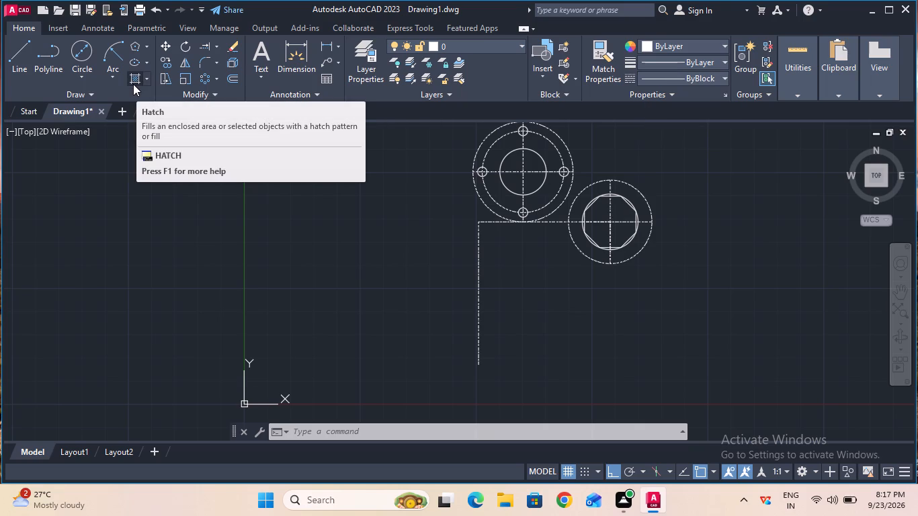
left_click(96, 67)
left_click(101, 121)
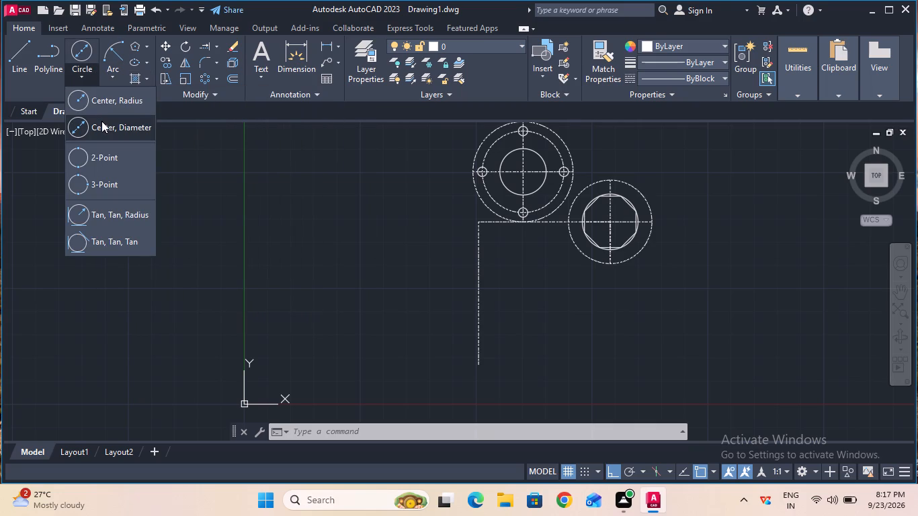
left_click(87, 60)
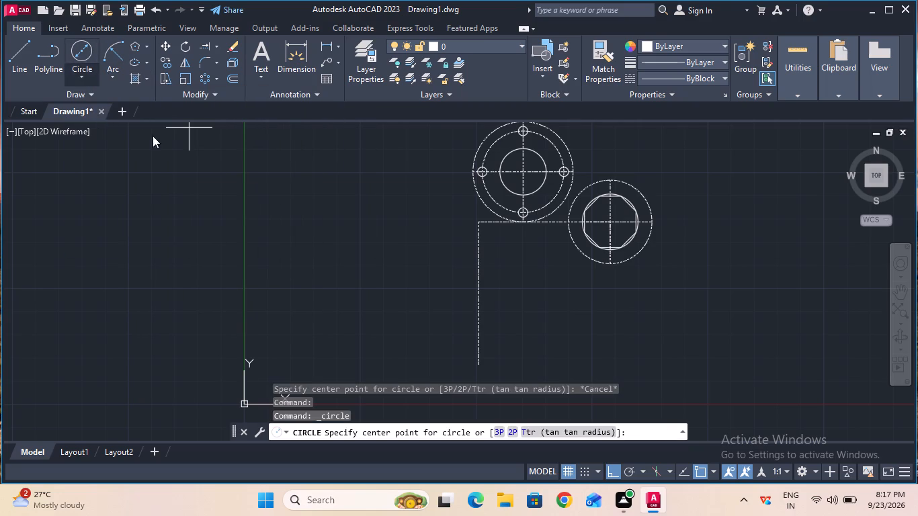
left_click(478, 363)
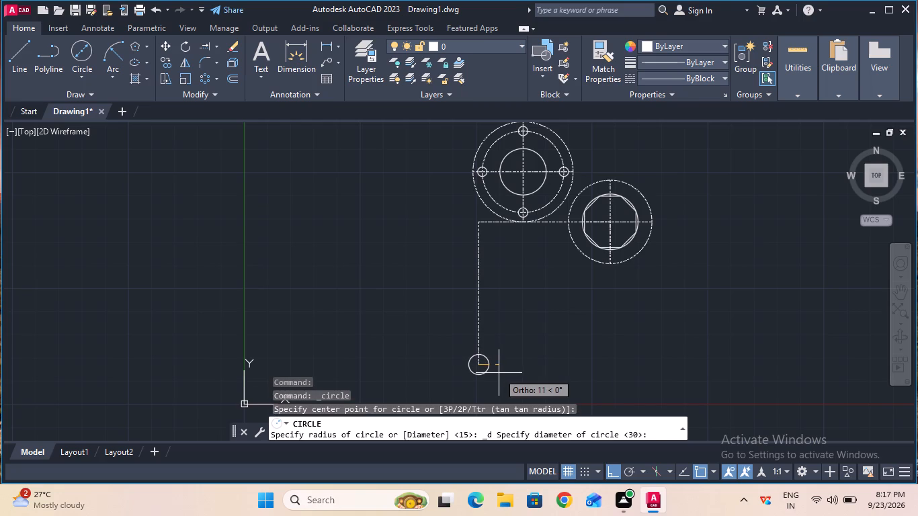
type("12")
key("Return")
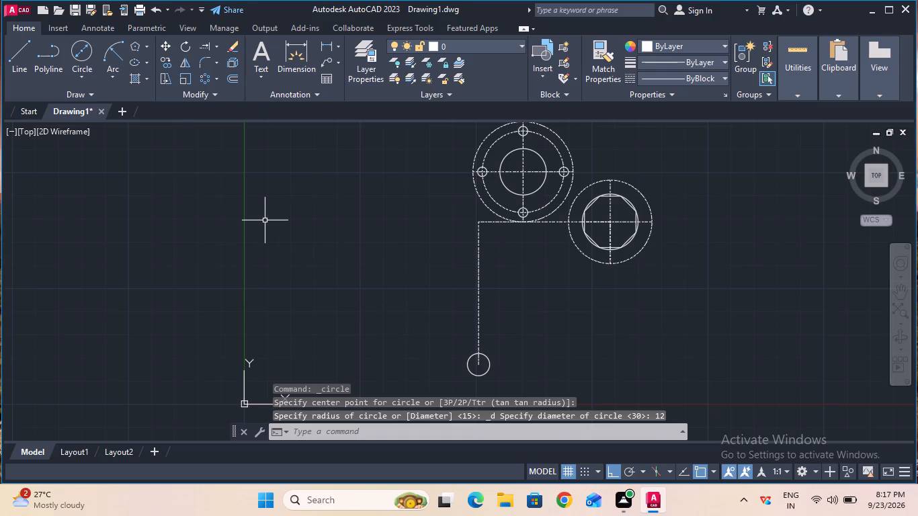
Draw a 36 mm diameter circle concentric with the 12 mm circle.
left_click(90, 56)
left_click(477, 368)
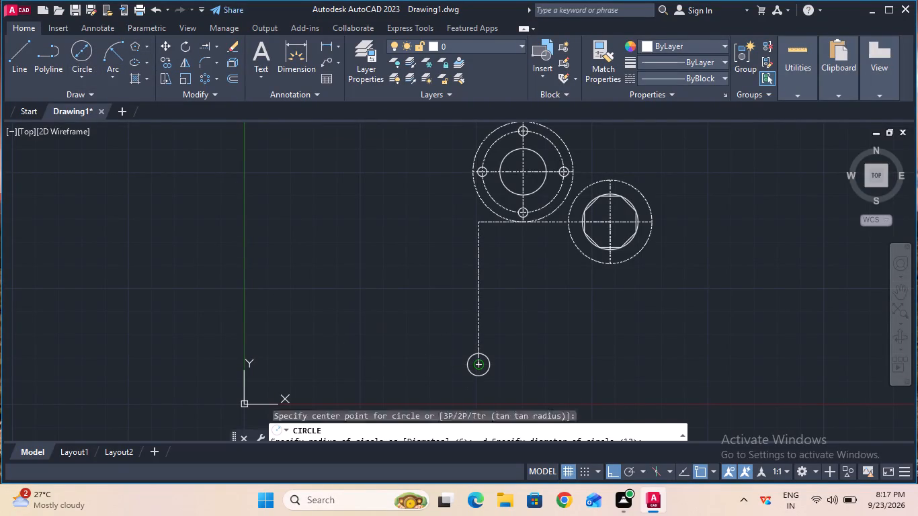
type("36")
key("Return")
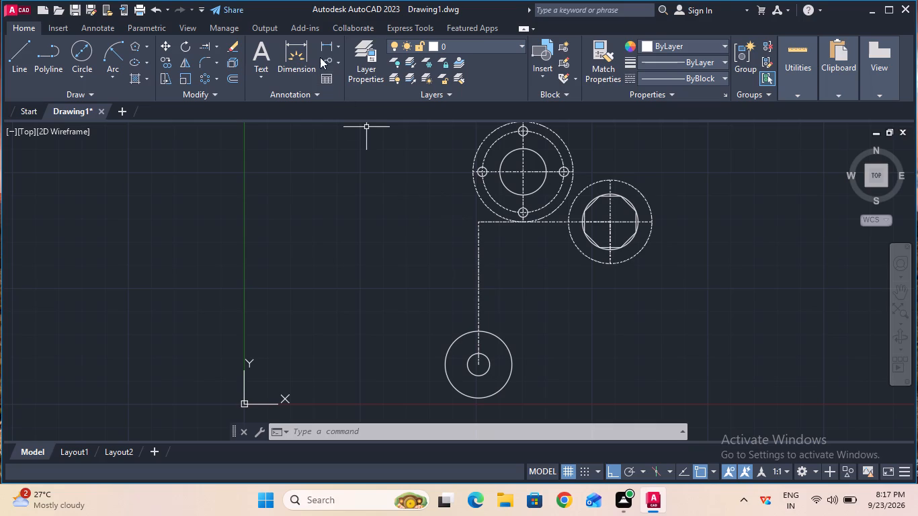
Erase the 77 mm vertical construction line above the 12 mm and 36 mm circles.
left_click(227, 46)
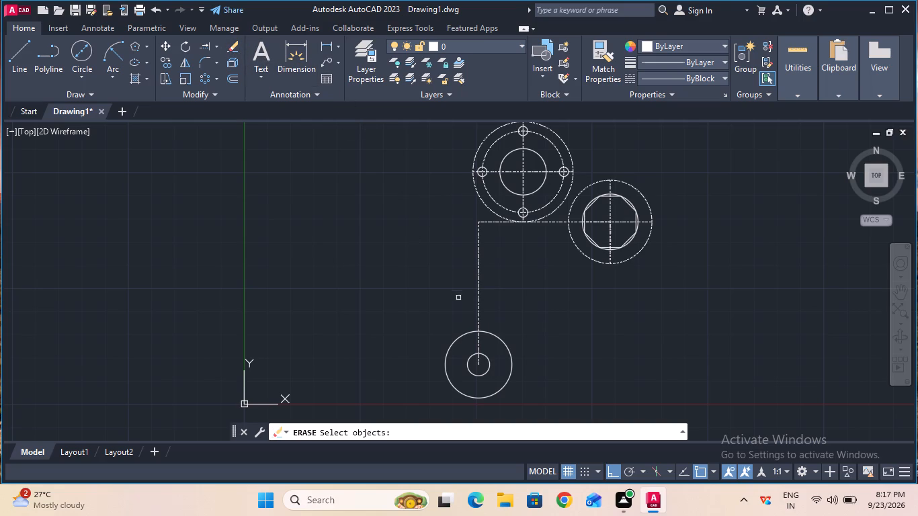
left_click(478, 302)
key("Return")
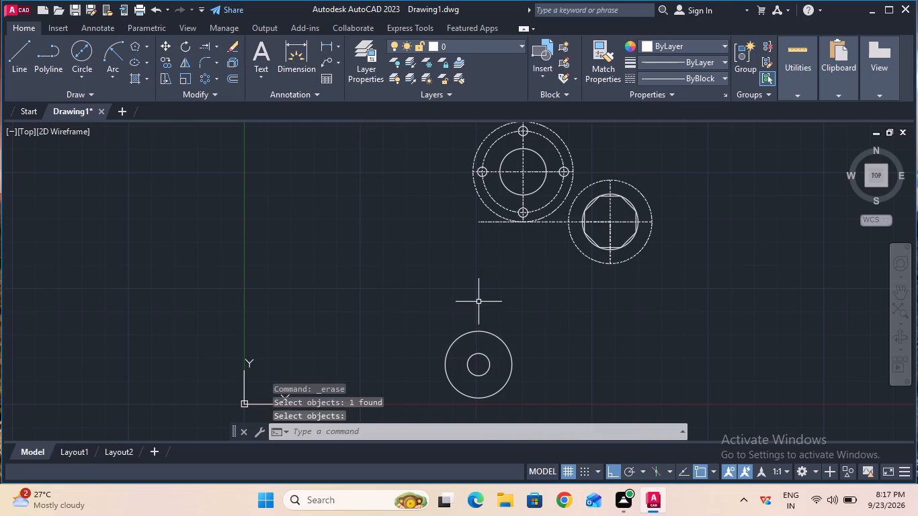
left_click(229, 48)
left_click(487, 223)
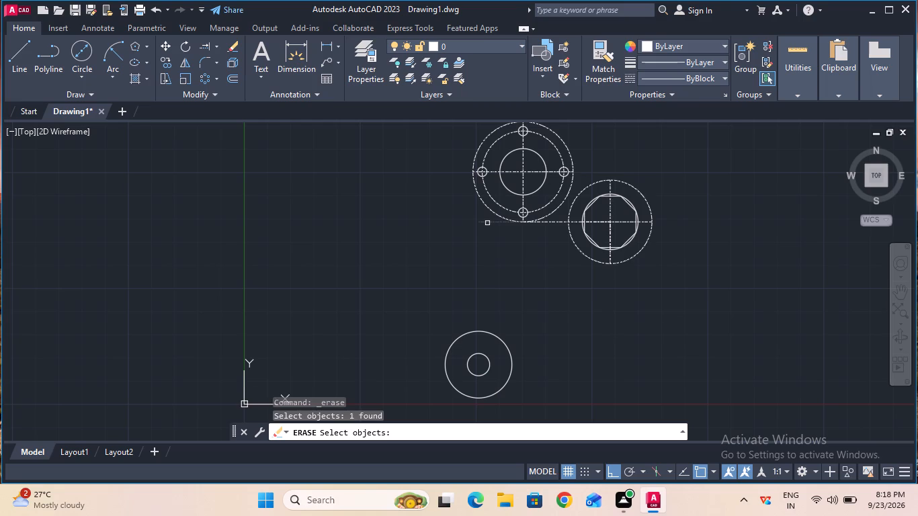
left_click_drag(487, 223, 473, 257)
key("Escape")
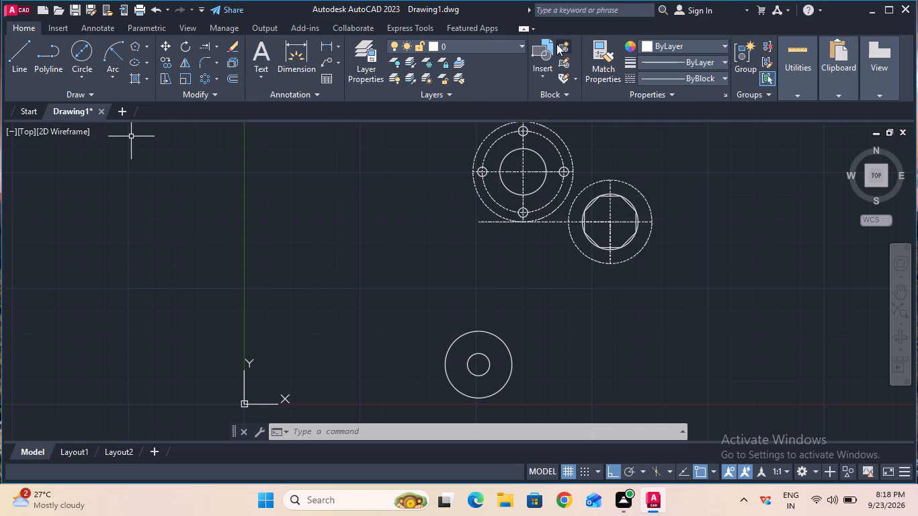
Draw a 43 mm CENTER linetype line horizontally to the right from the centre of the 12 mm and 36 mm circles.
left_click(664, 81)
left_click(673, 121)
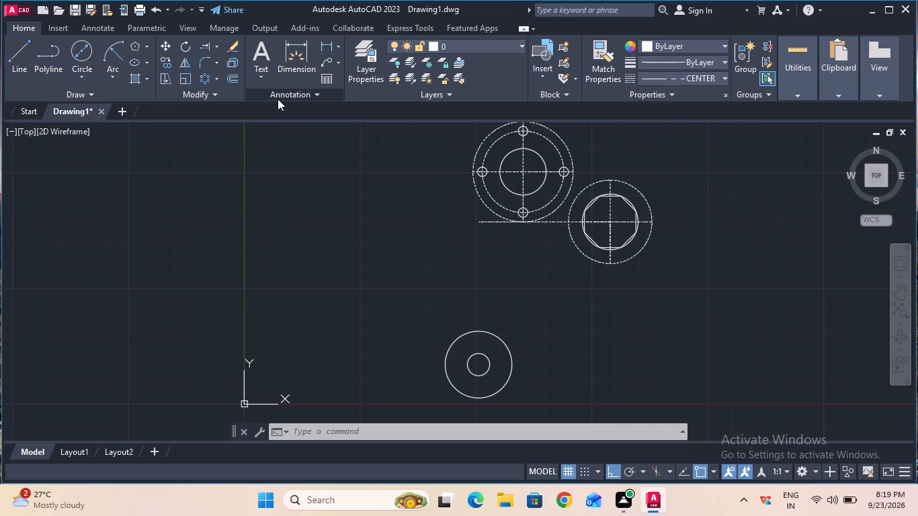
left_click(19, 64)
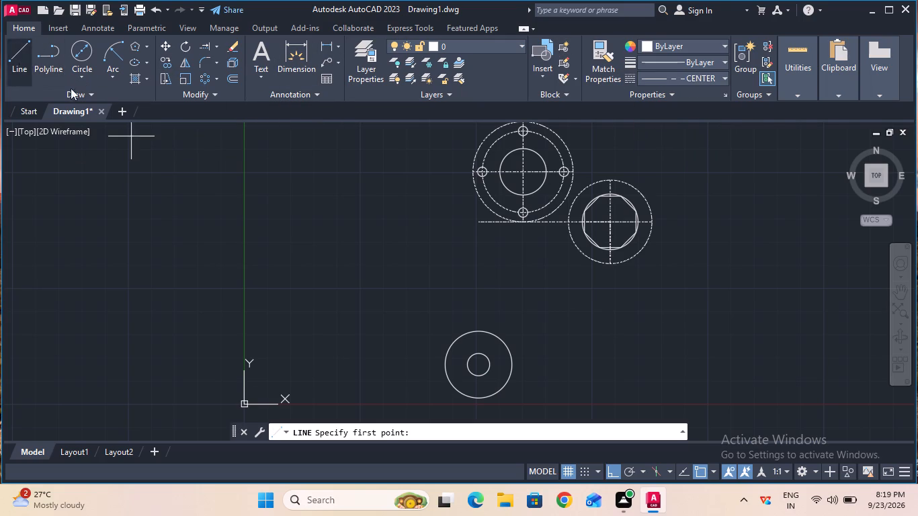
left_click(478, 363)
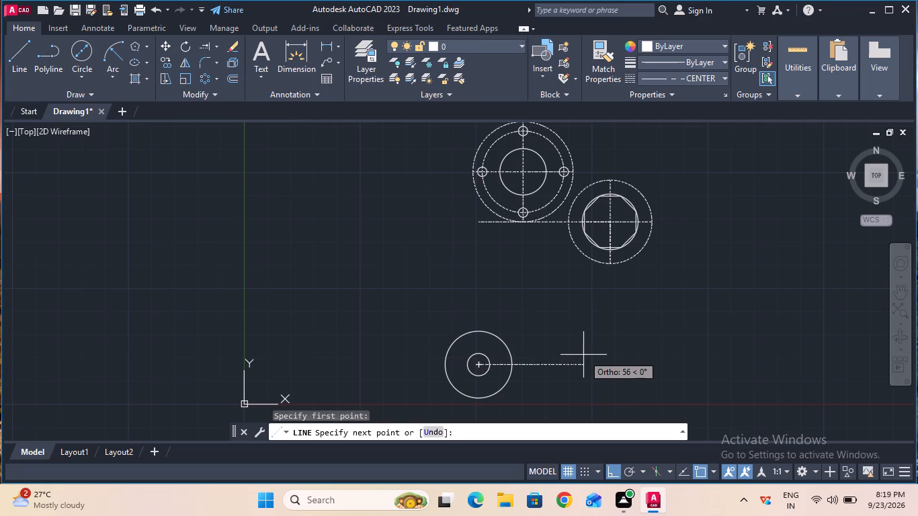
type("43")
key("Return")
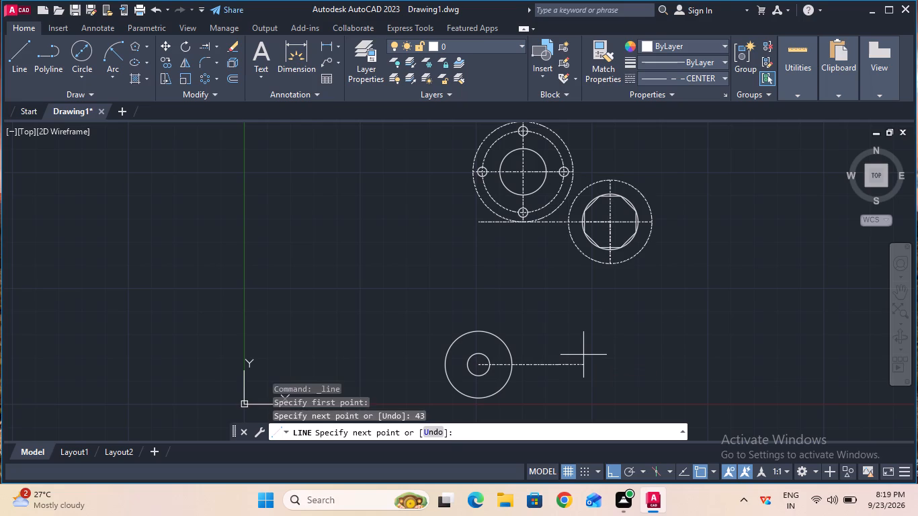
key("Escape")
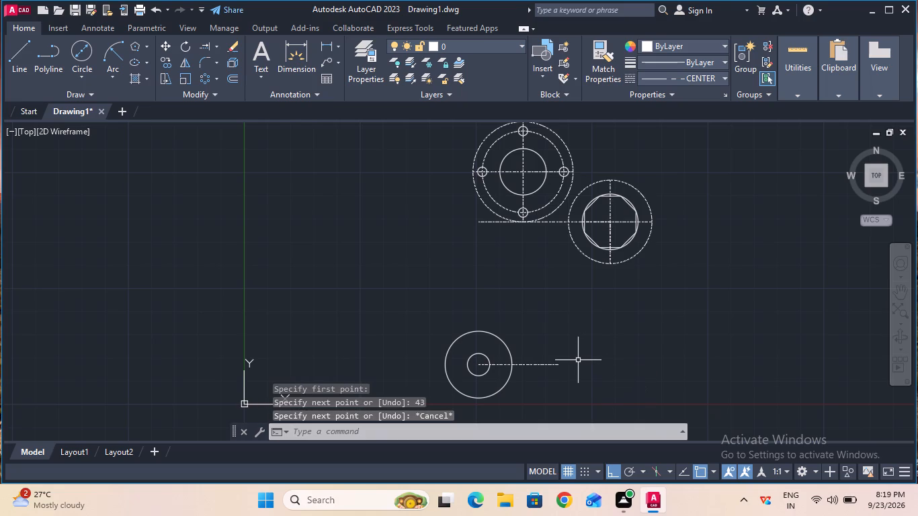
Measure the new horizontal centre line from the circles' centre to its right end with a trial linear dimension.
left_click(326, 47)
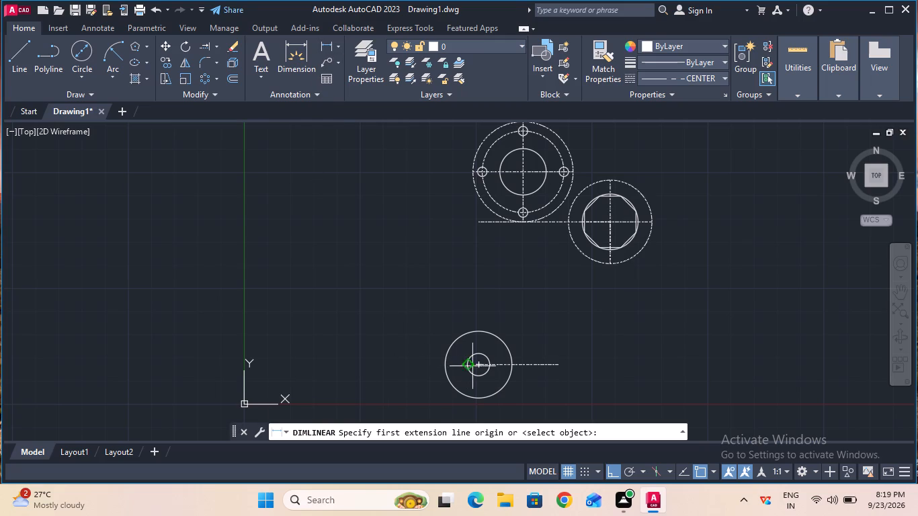
left_click(478, 366)
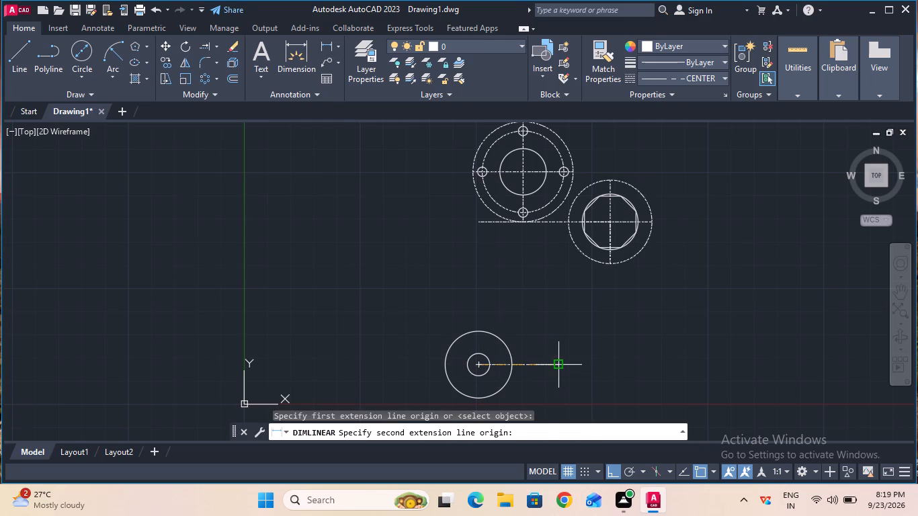
left_click(556, 367)
key("Escape")
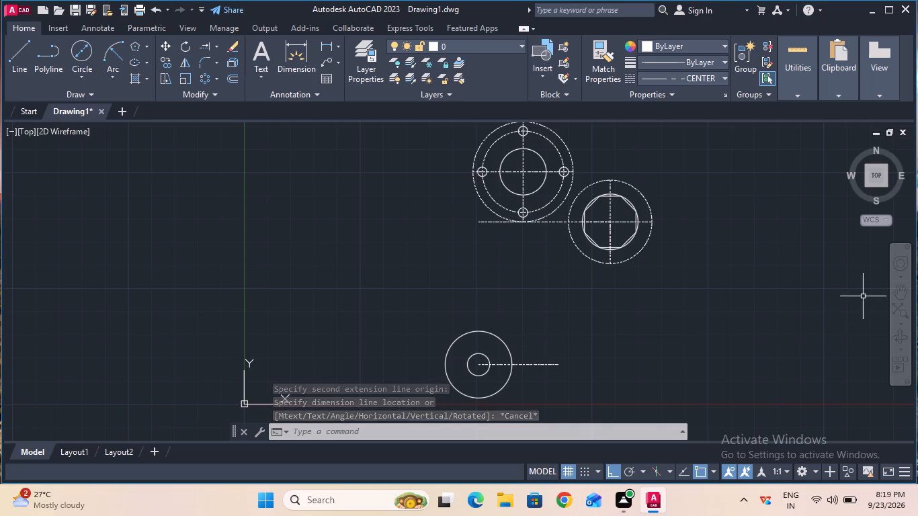
Place a 12 mm vertical linear dimension downward from the horizontal centre line, just outside the 36 mm circle, as a locating reference.
left_click(892, 294)
left_click_drag(711, 360, 709, 308)
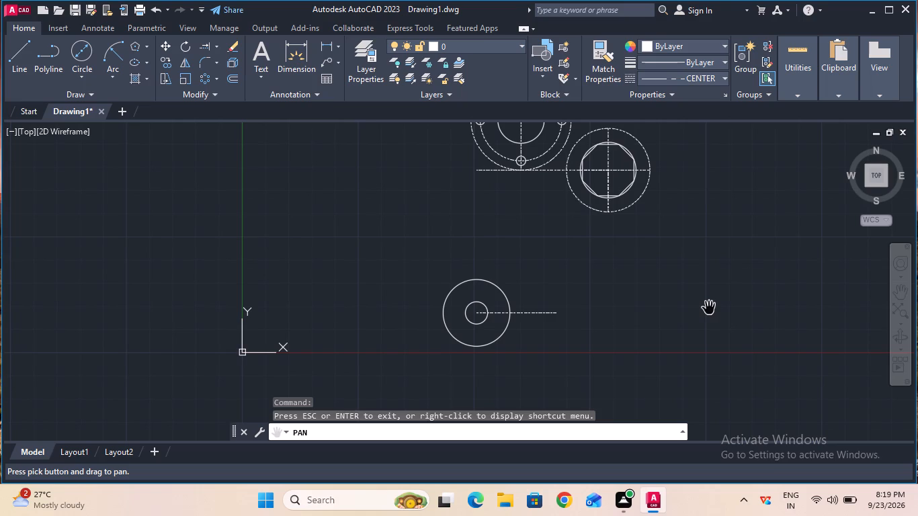
key("Escape")
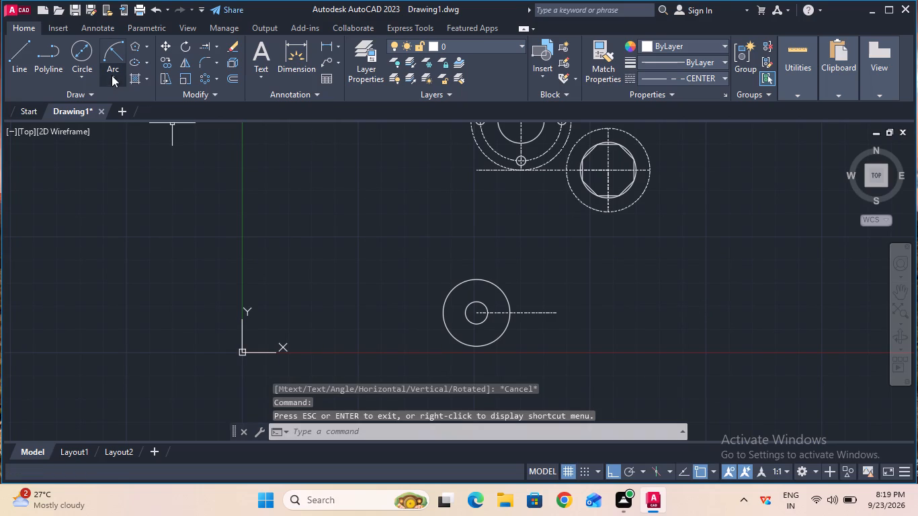
left_click(322, 48)
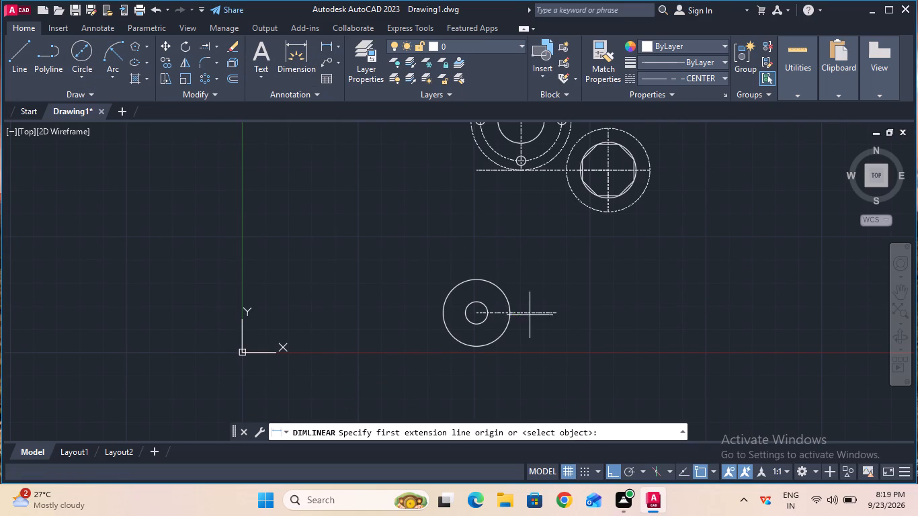
left_click(517, 316)
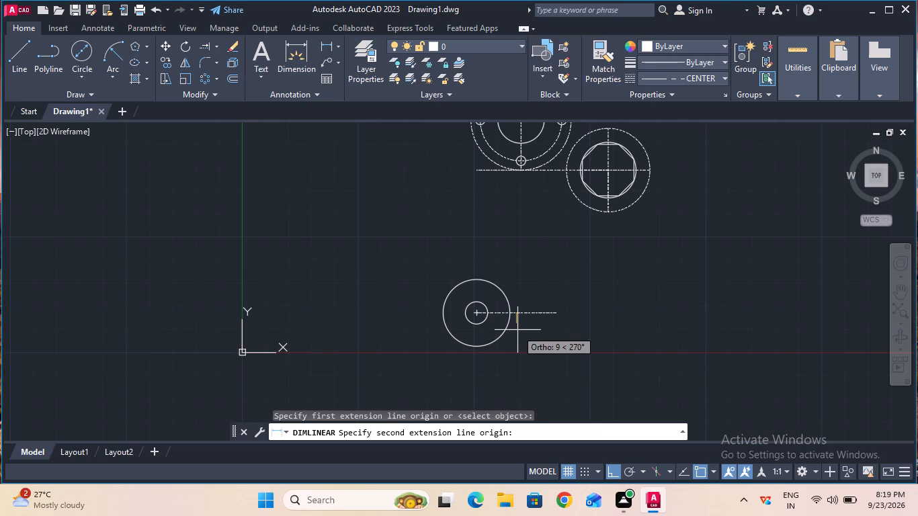
type("12")
key("Return")
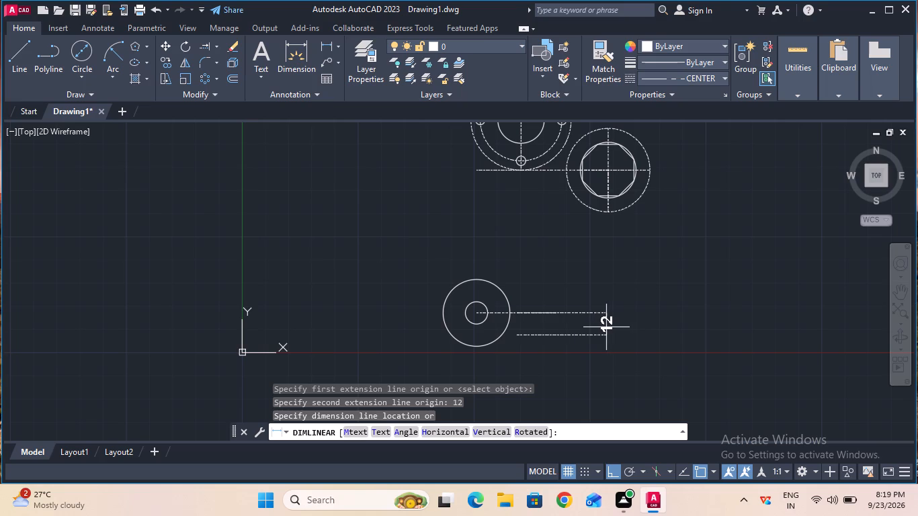
left_click(524, 333)
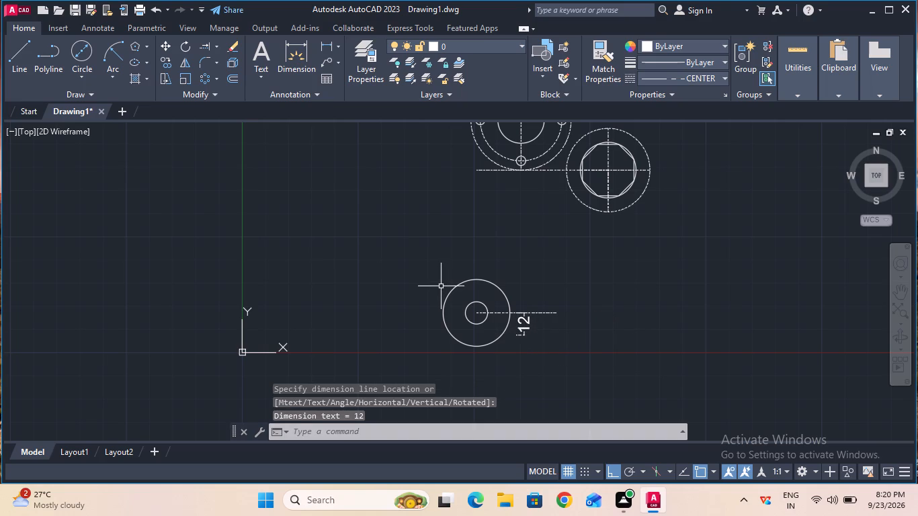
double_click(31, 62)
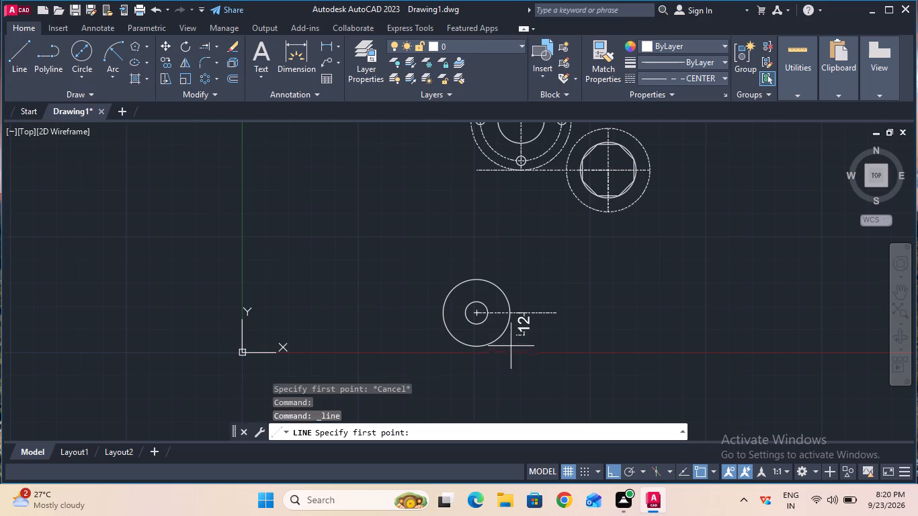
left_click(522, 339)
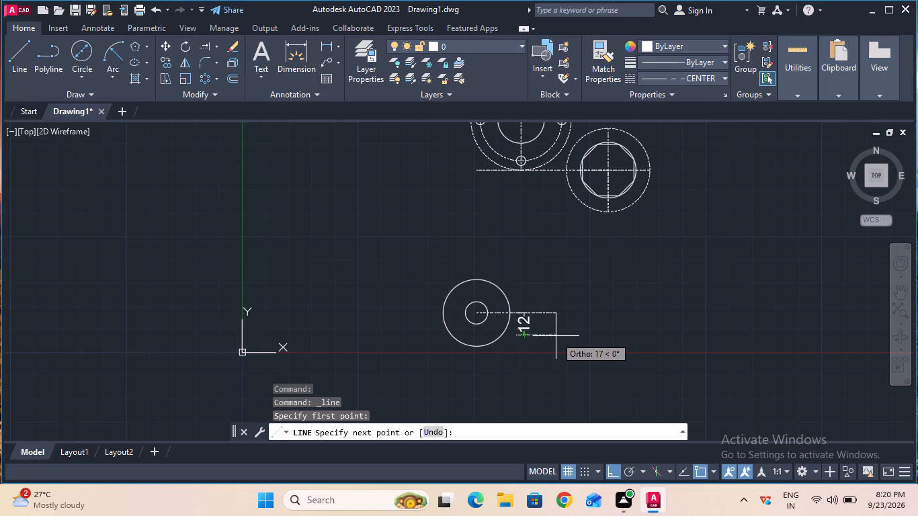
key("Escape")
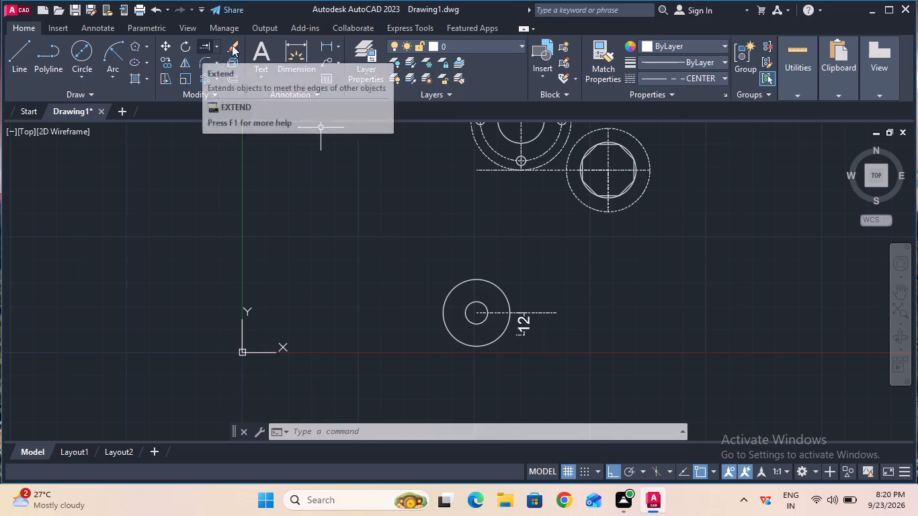
Measure from the upper end of the 12 mm dimension to the horizontal centre line's right end with a trial linear dimension.
left_click(324, 46)
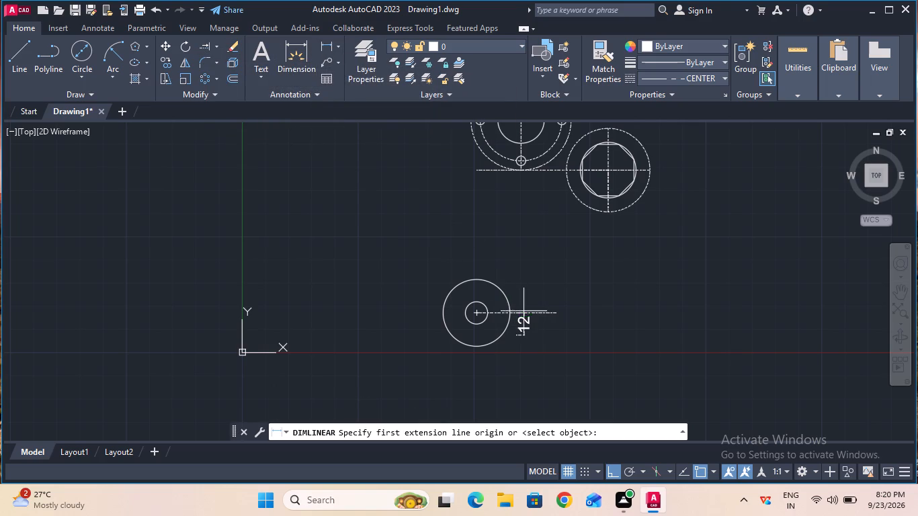
left_click(524, 314)
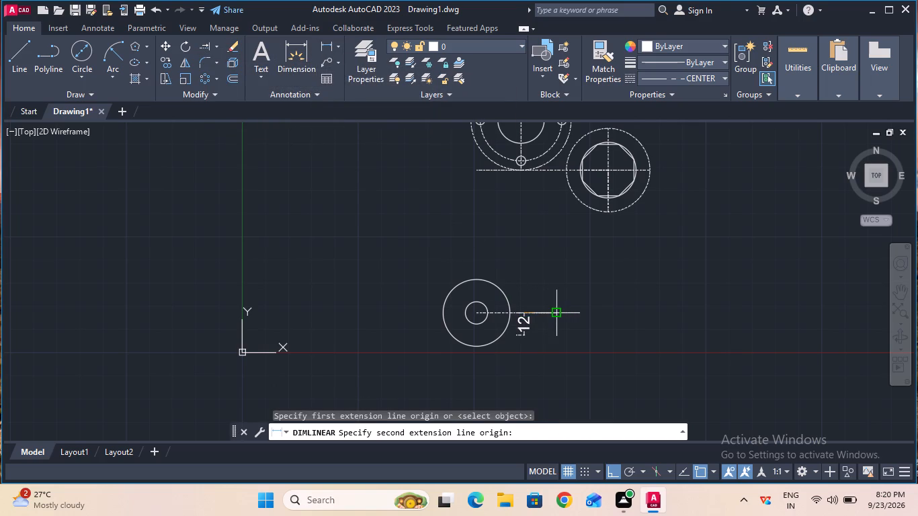
left_click(553, 314)
key("Escape")
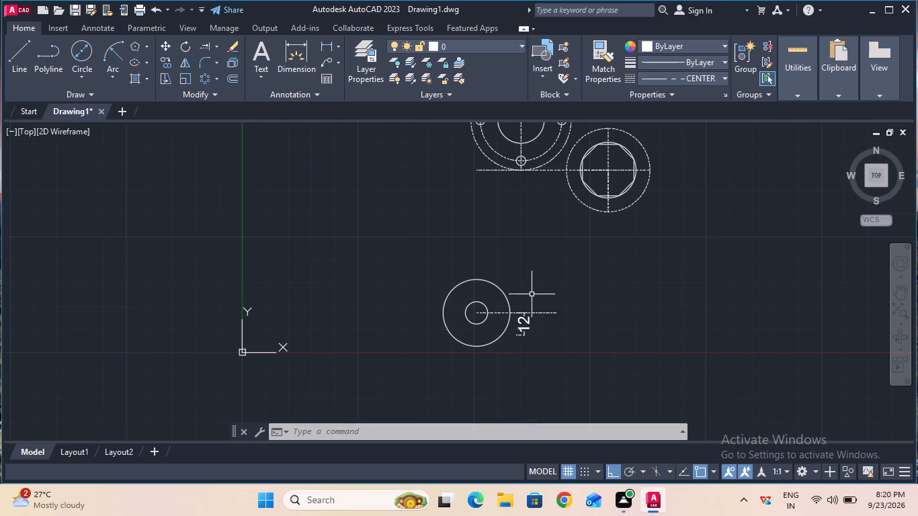
Draw a 17 mm CENTER linetype line horizontally to the right from the lower end of the 12 mm dimension.
left_click(30, 65)
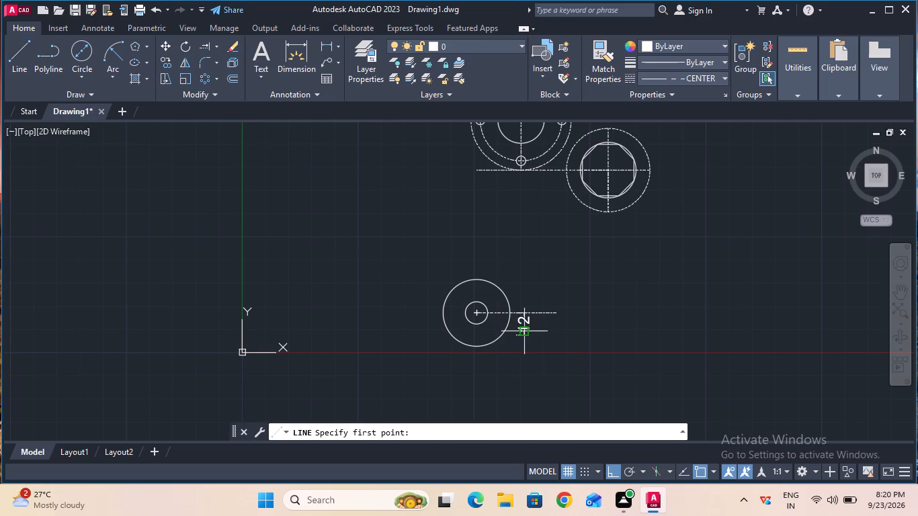
scroll(527, 335, "up", 3, "ctrl")
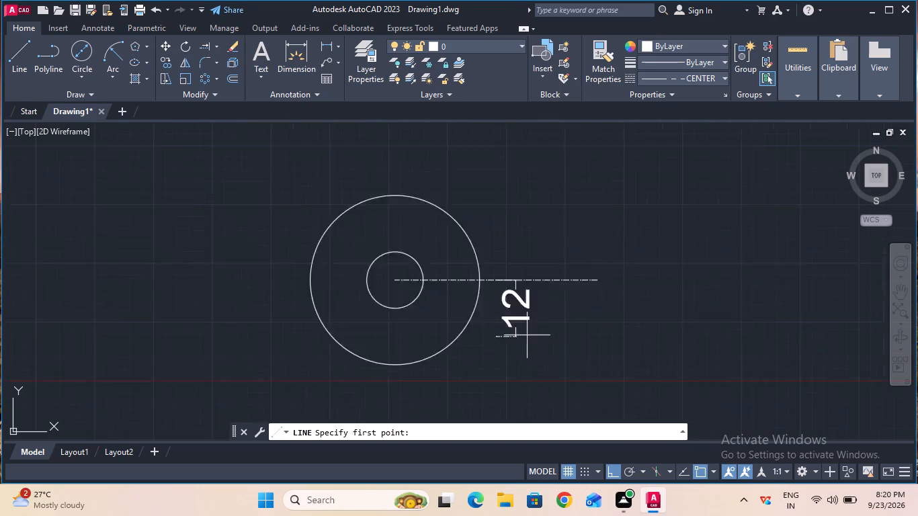
left_click(507, 338)
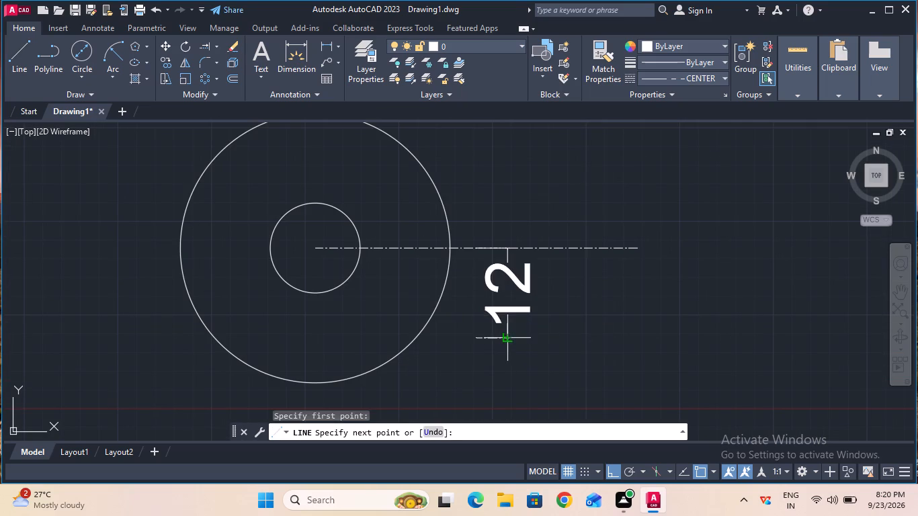
type("17")
key("Return")
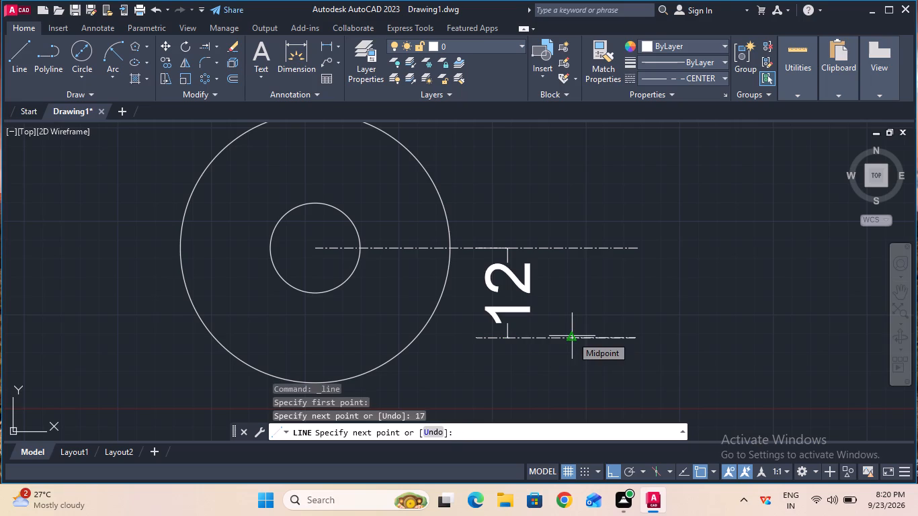
key("Escape")
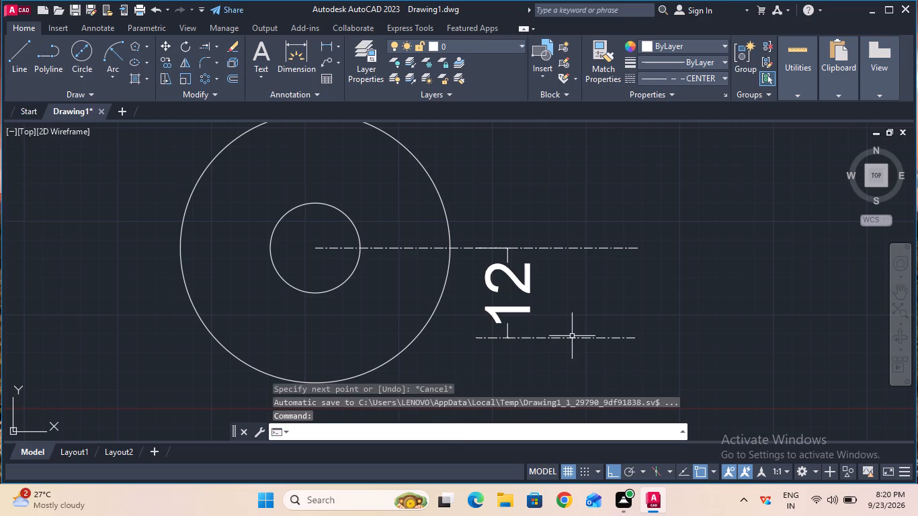
key("Escape")
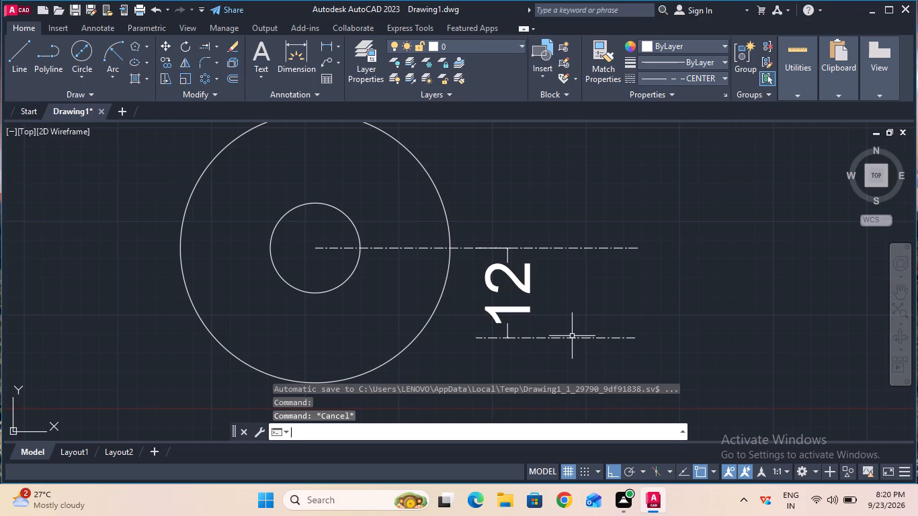
Delete the 12 mm vertical reference dimension between the two horizontal centre lines.
left_click(511, 280)
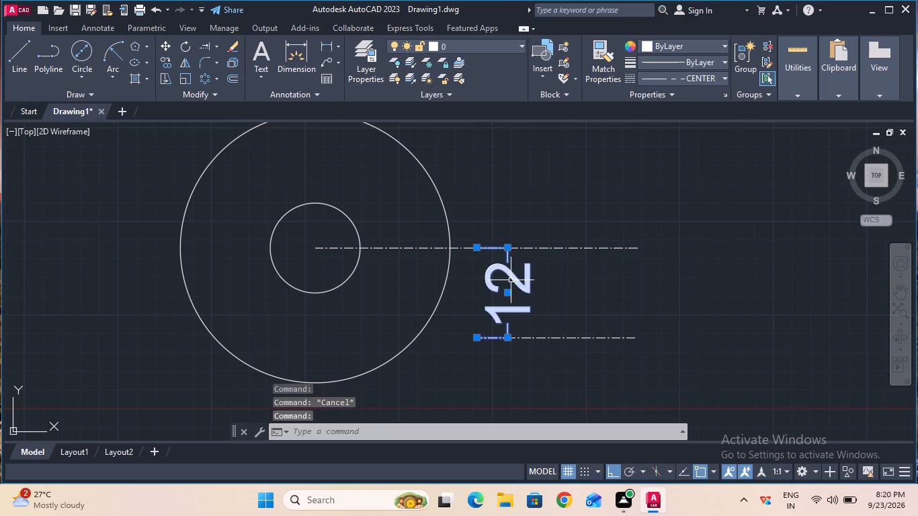
key("Delete")
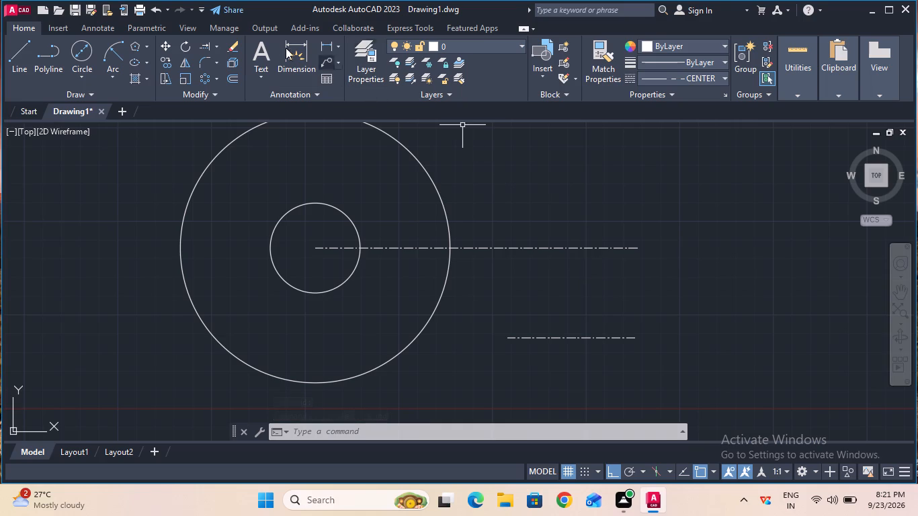
Draw a 10 mm diameter circle centred on the right end of the 17 mm centre line.
left_click(648, 78)
left_click(648, 78)
left_click(80, 57)
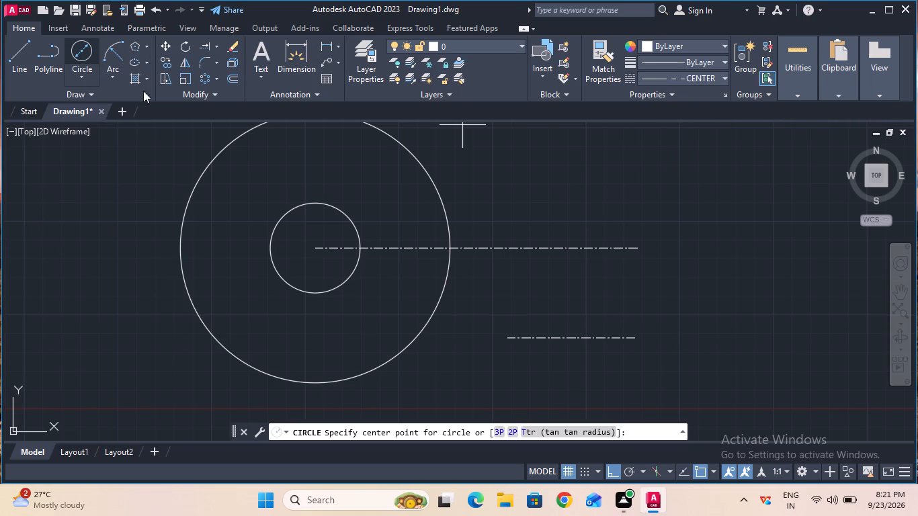
left_click(633, 340)
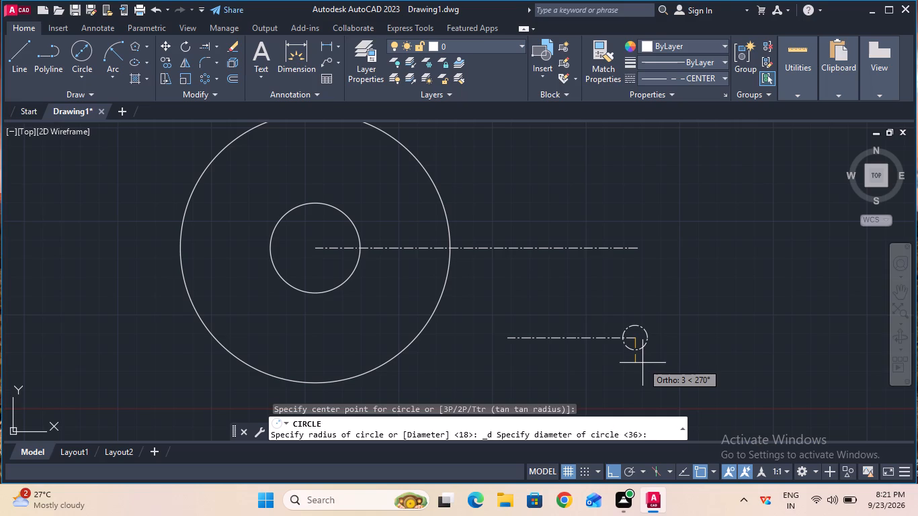
type("10")
key("Return")
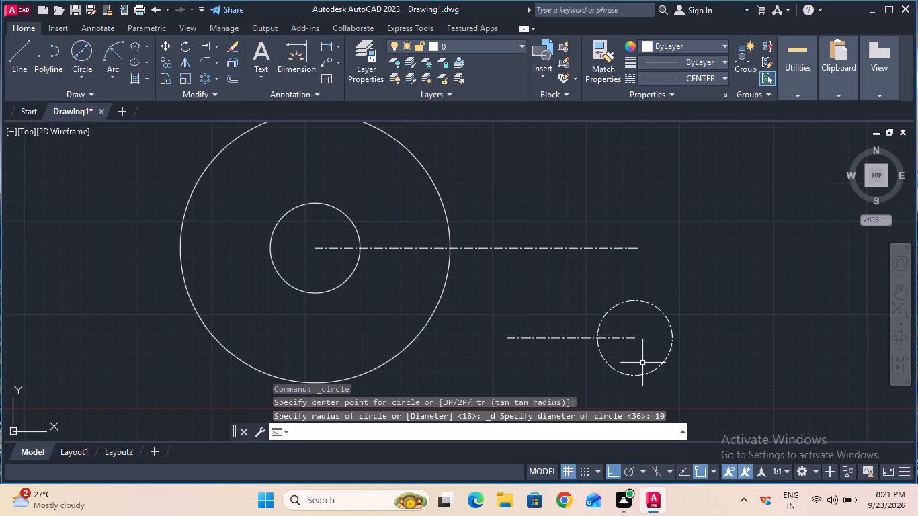
Change the linetype of the 10 mm circle to ByBlock.
left_click(645, 375)
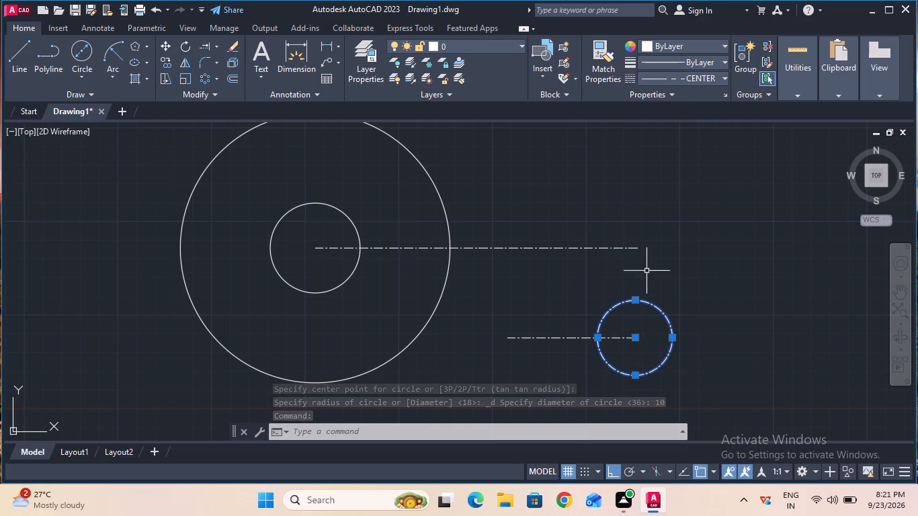
left_click(701, 81)
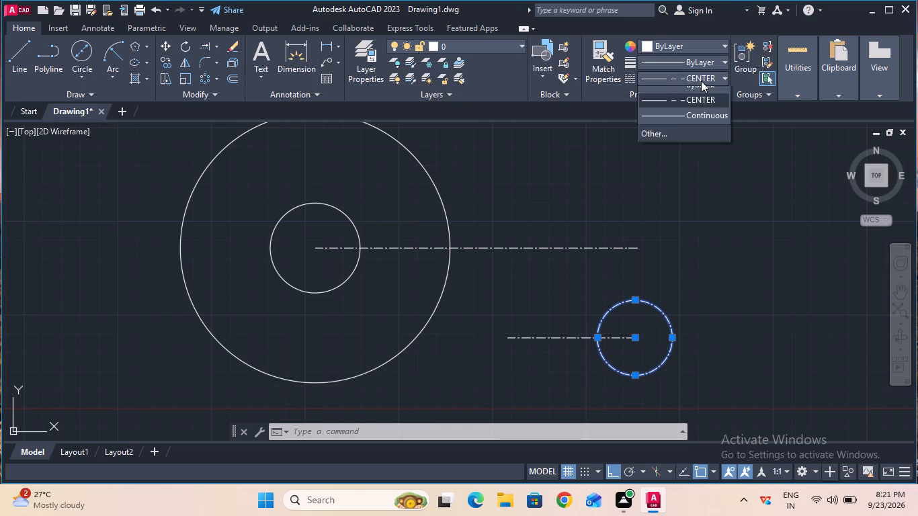
left_click(702, 107)
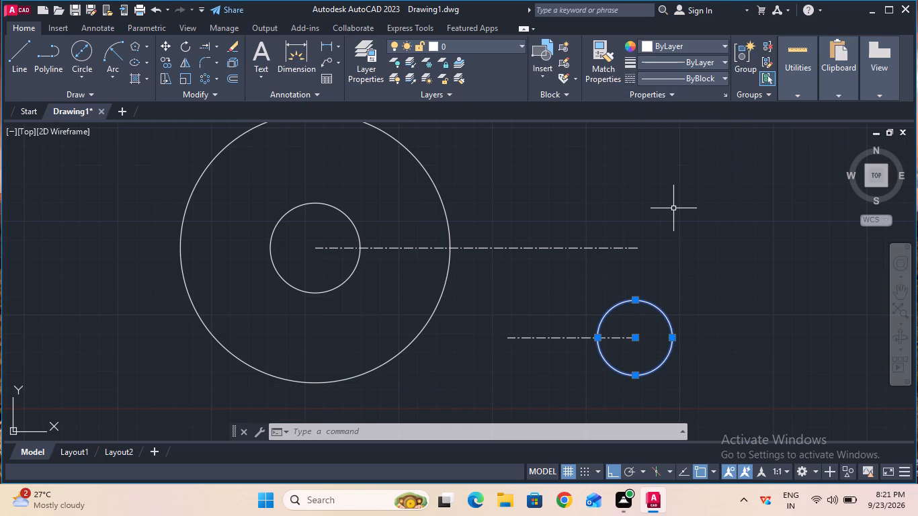
key("Escape")
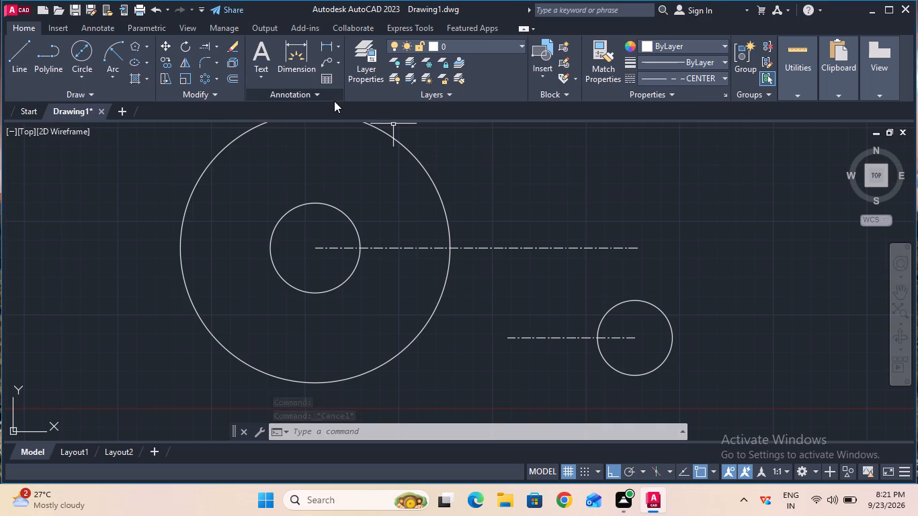
Measure the 10 mm circle from its left quadrant to its centre with a trial linear dimension.
left_click(326, 47)
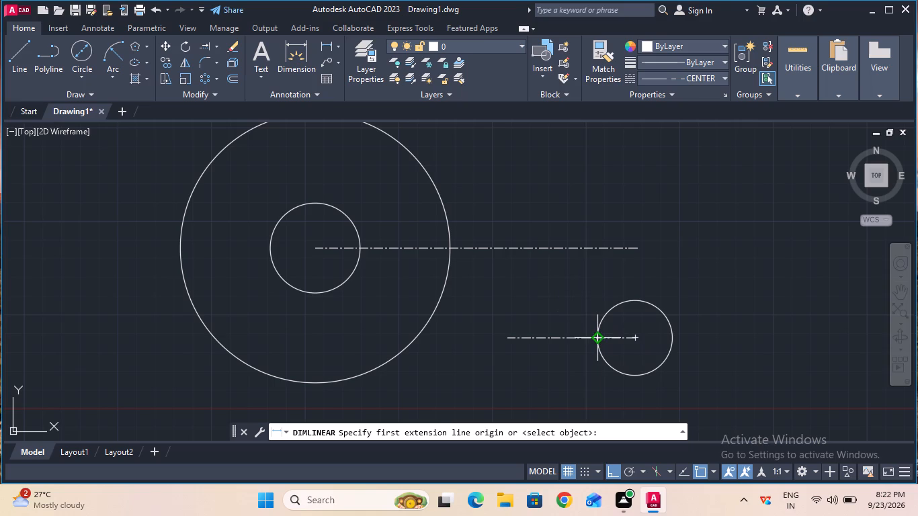
left_click(597, 338)
left_click(638, 338)
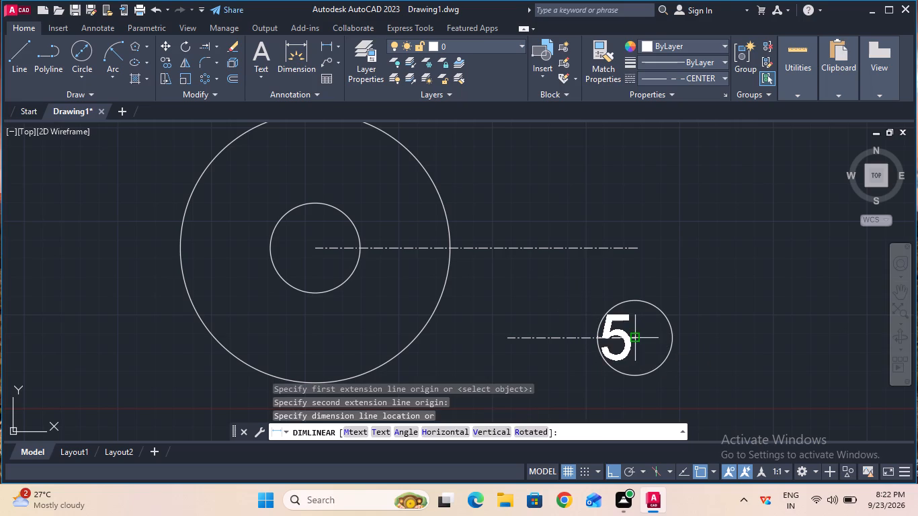
key("Escape")
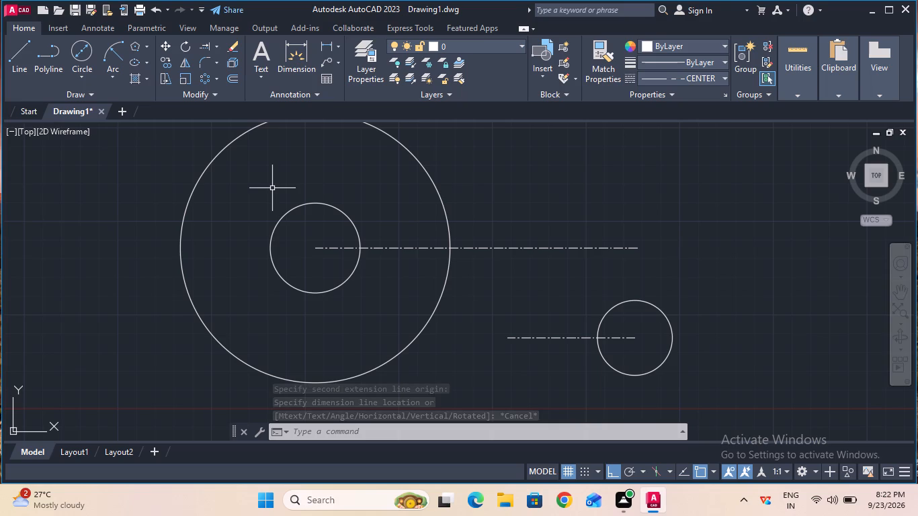
Draw a 30 mm diameter circle concentric with the 10 mm circle.
left_click(85, 58)
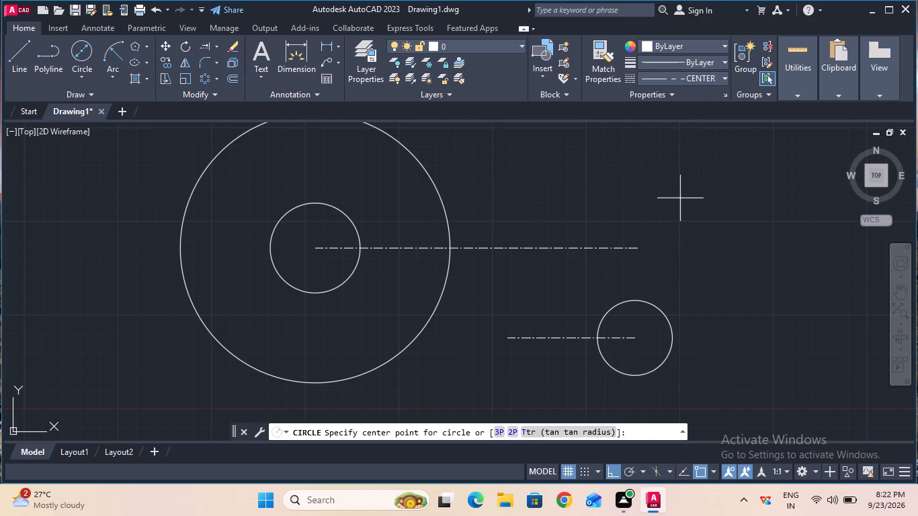
left_click(636, 339)
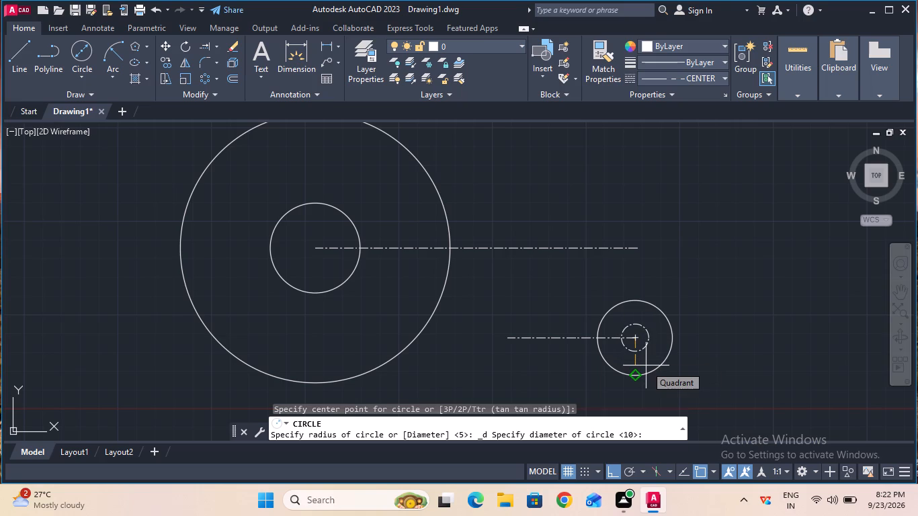
key("3")
key("0")
key("Return")
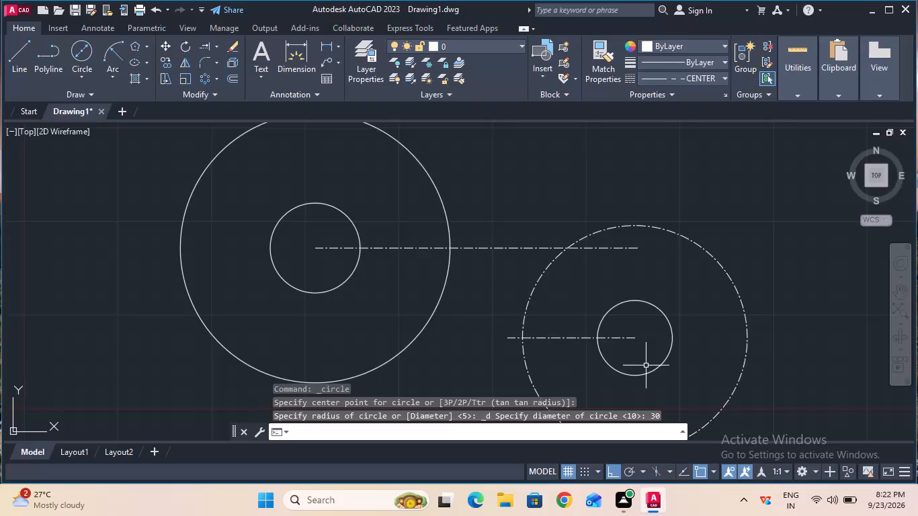
key("Escape")
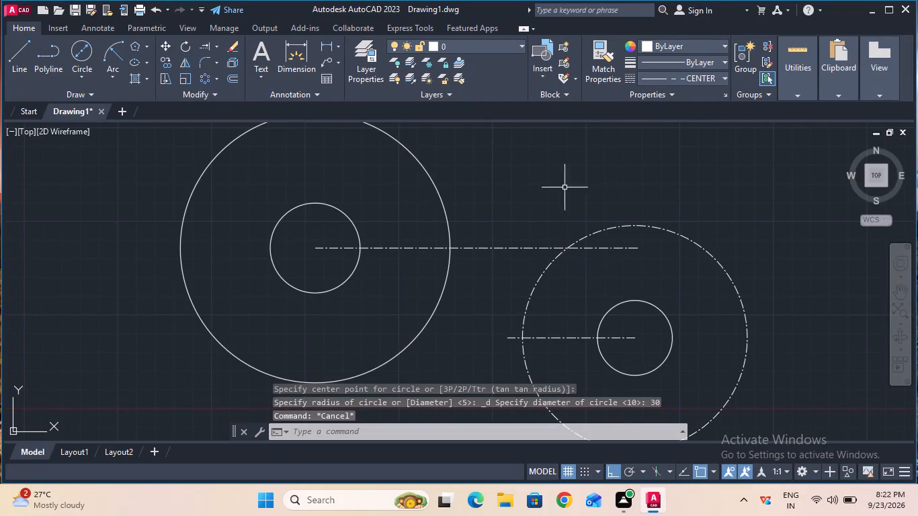
Erase the long horizontal centre line running from the centre of the lower 12 mm circle.
left_click(230, 48)
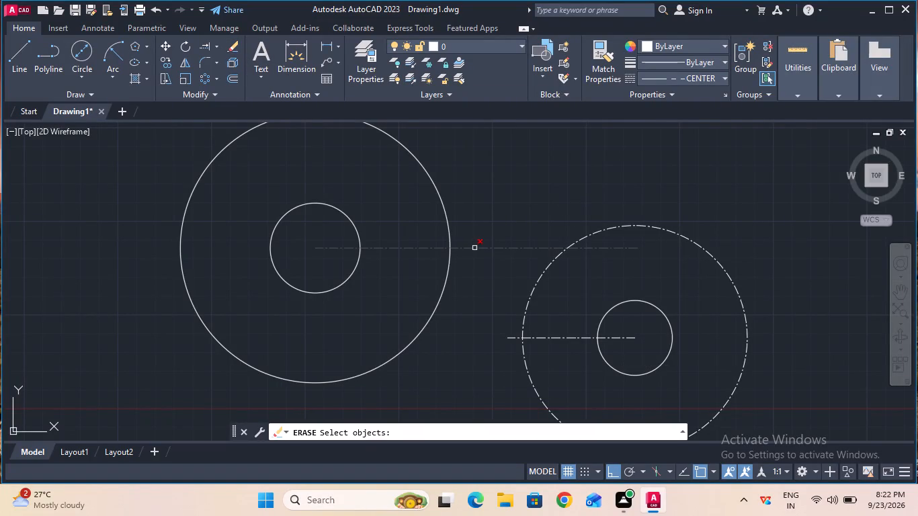
left_click(474, 248)
key("Return")
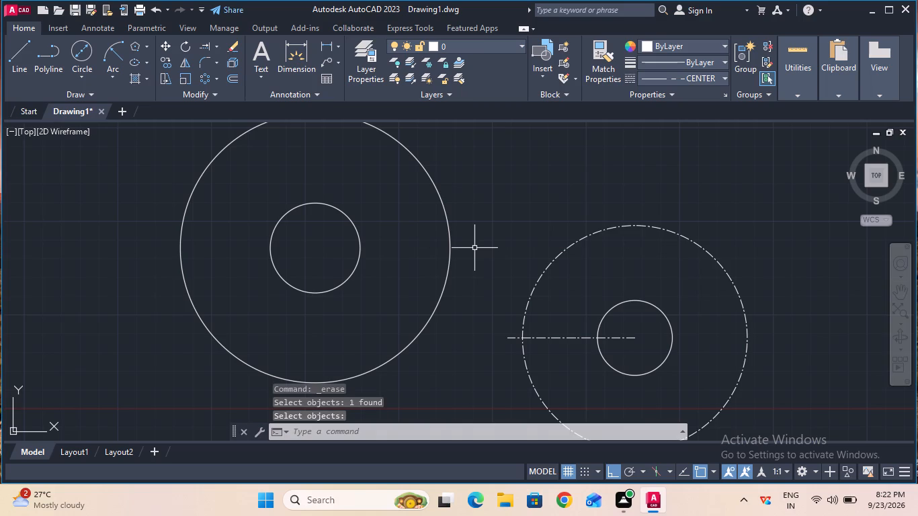
Draw a 20 mm radius circle tangent to the undersides of the 36 mm and 30 mm circles using Tan, Tan, Radius.
scroll(474, 248, "down", 1, "ctrl")
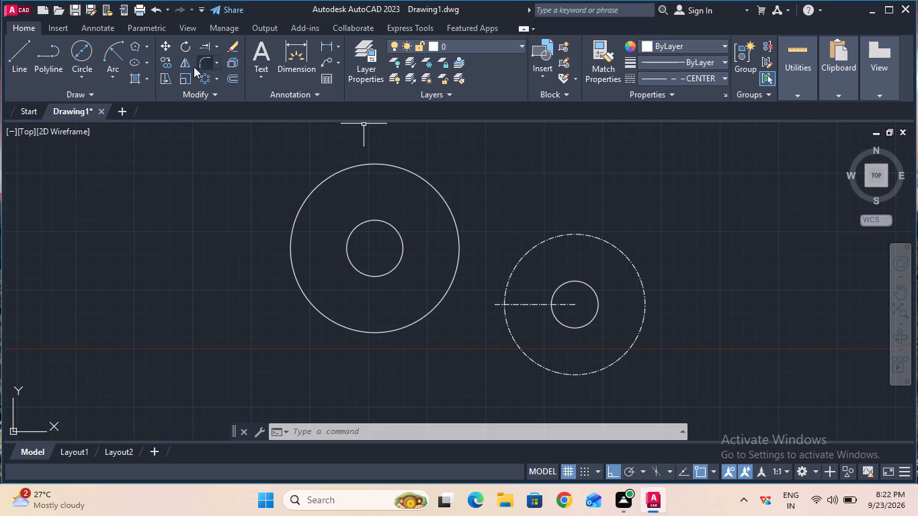
left_click(82, 73)
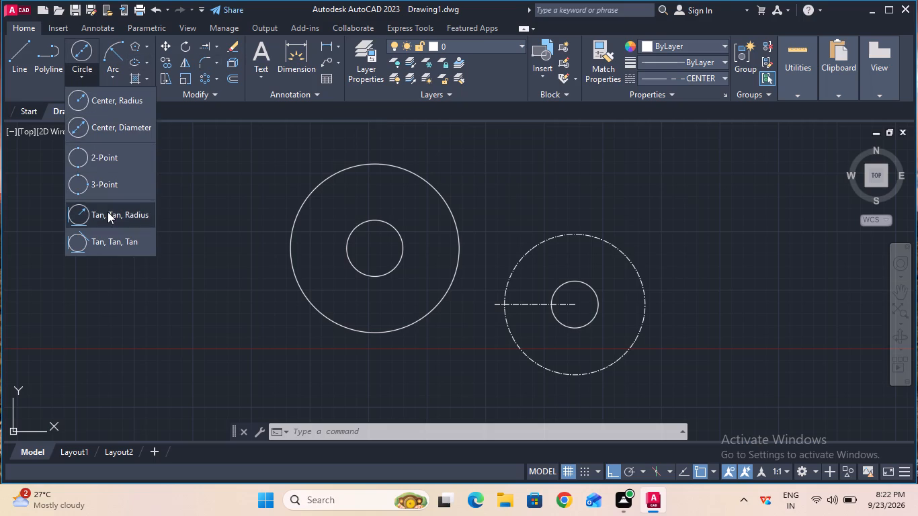
left_click(108, 214)
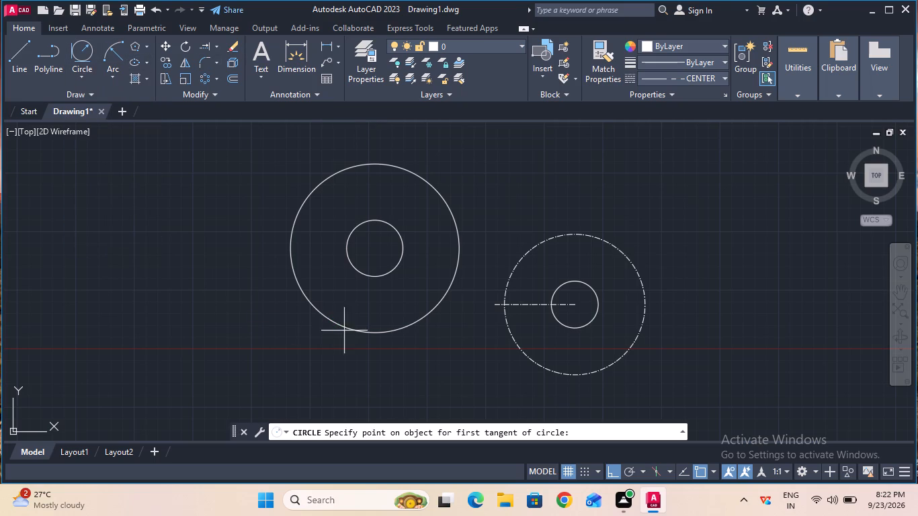
left_click(368, 335)
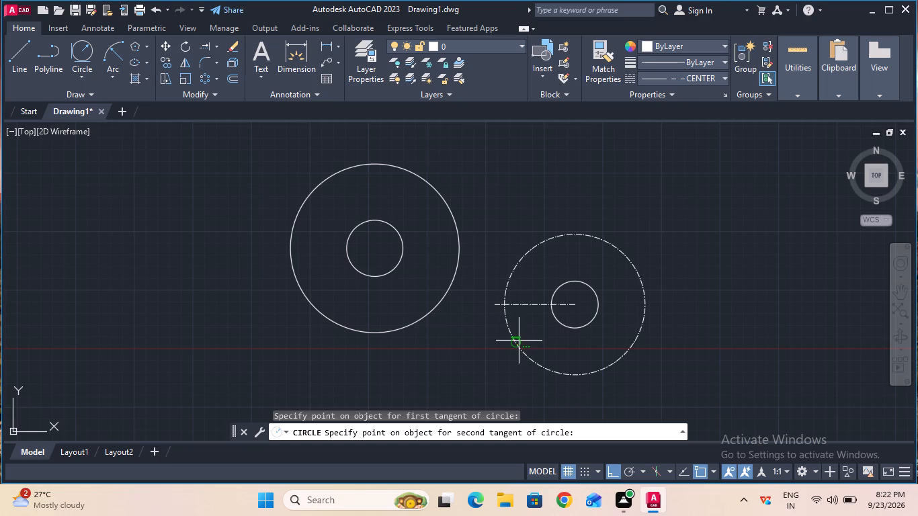
left_click(517, 341)
left_click(472, 436)
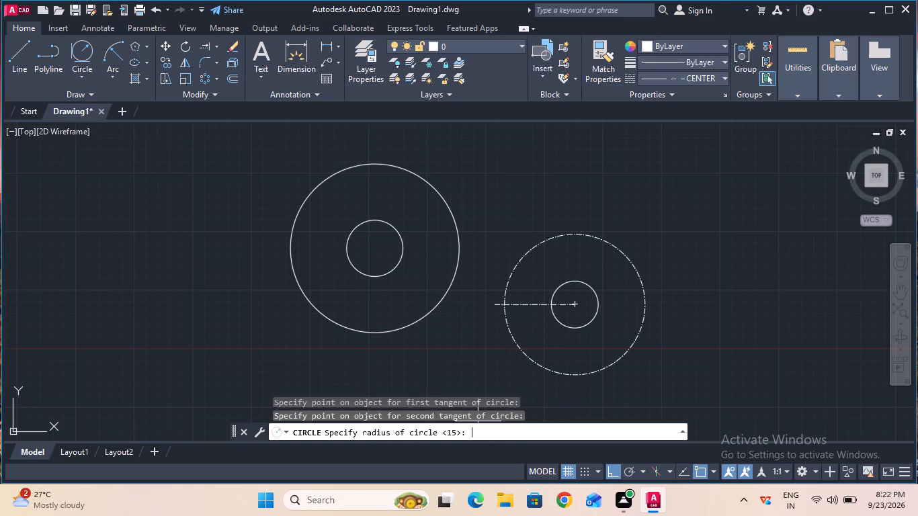
type("20")
key("Return")
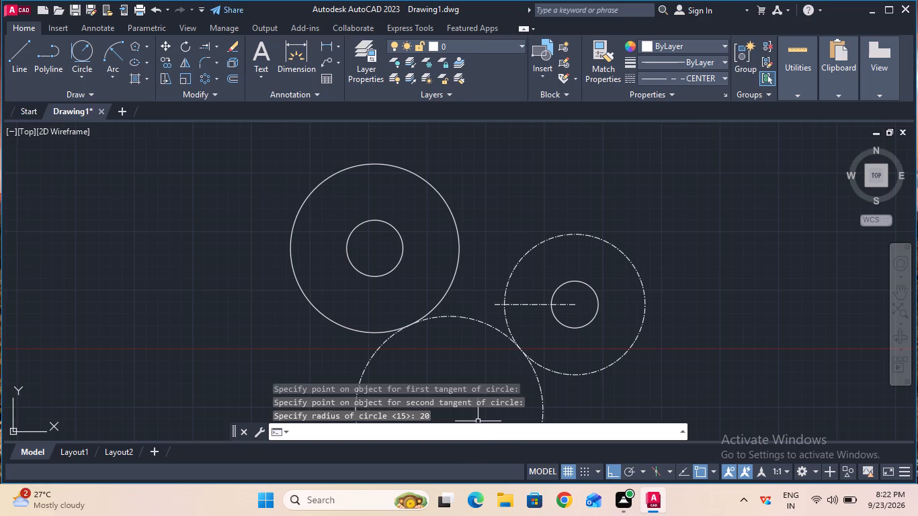
key("Escape")
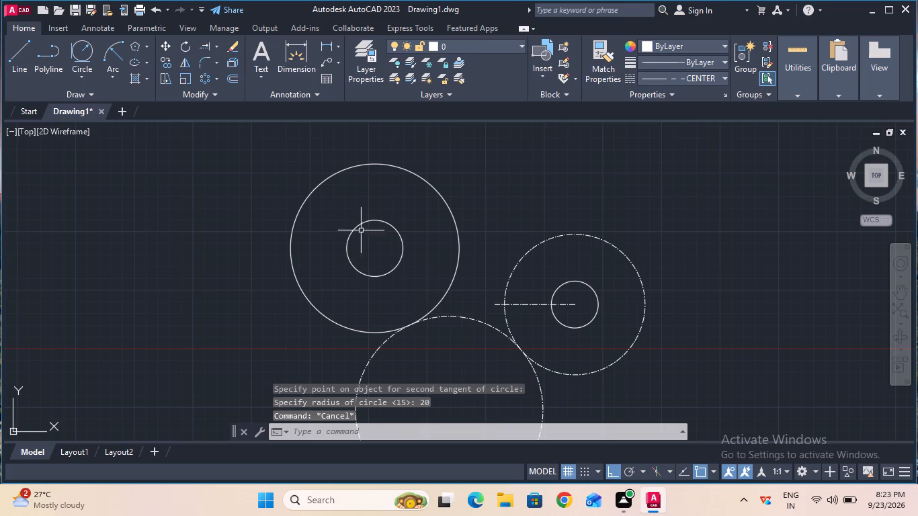
Trim the lower portion of the 20 mm radius circle, keeping the arc between the 36 mm and 30 mm circles.
left_click(214, 44)
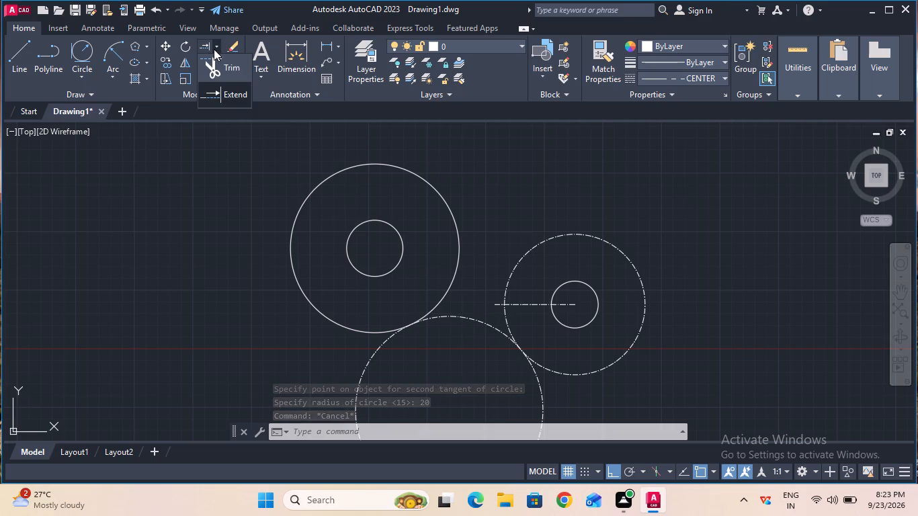
left_click(216, 64)
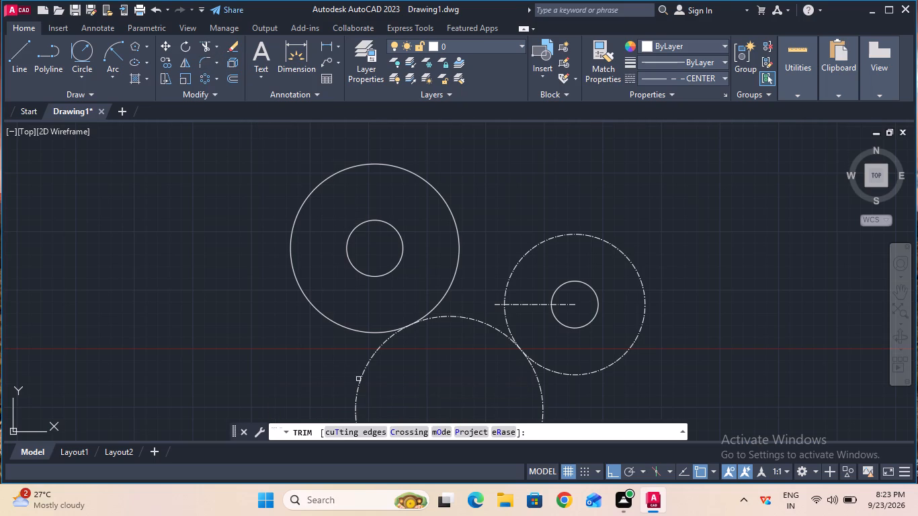
left_click(360, 380)
key("Escape")
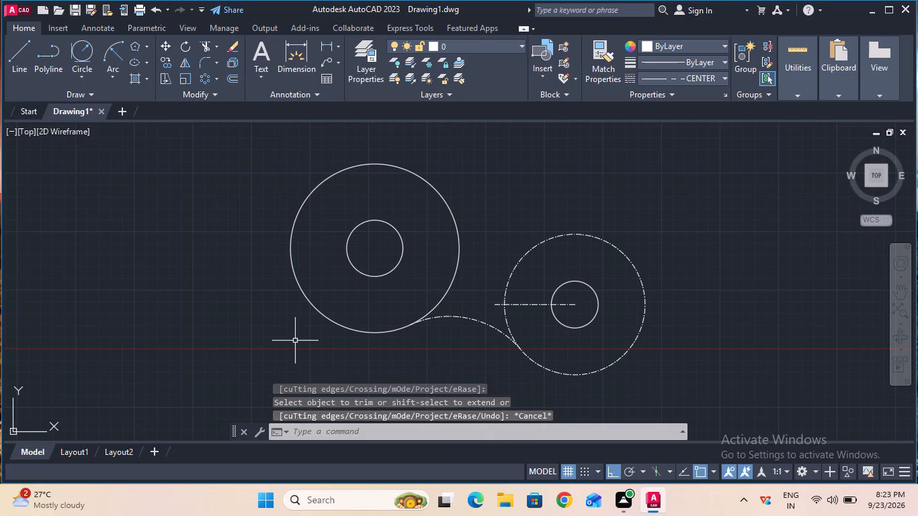
Change the linetype of the 20 mm radius connecting arc to ByBlock.
left_click(468, 319)
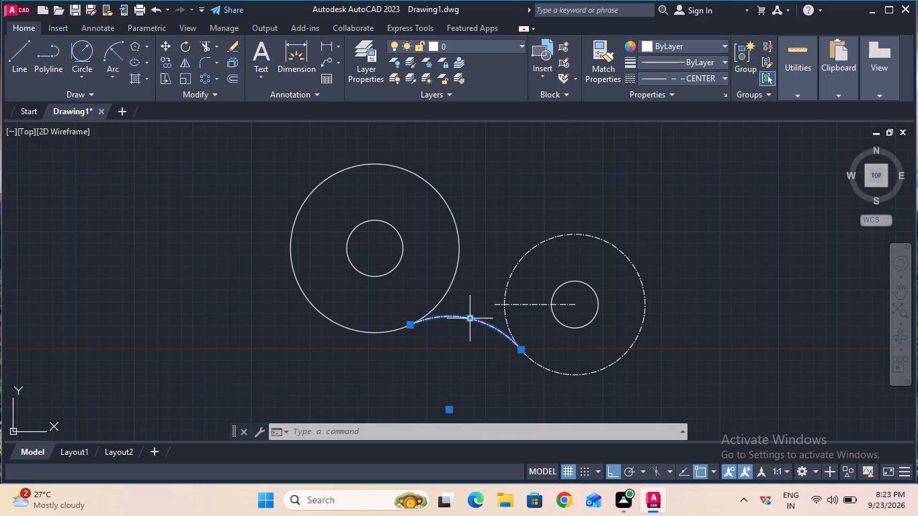
left_click(671, 81)
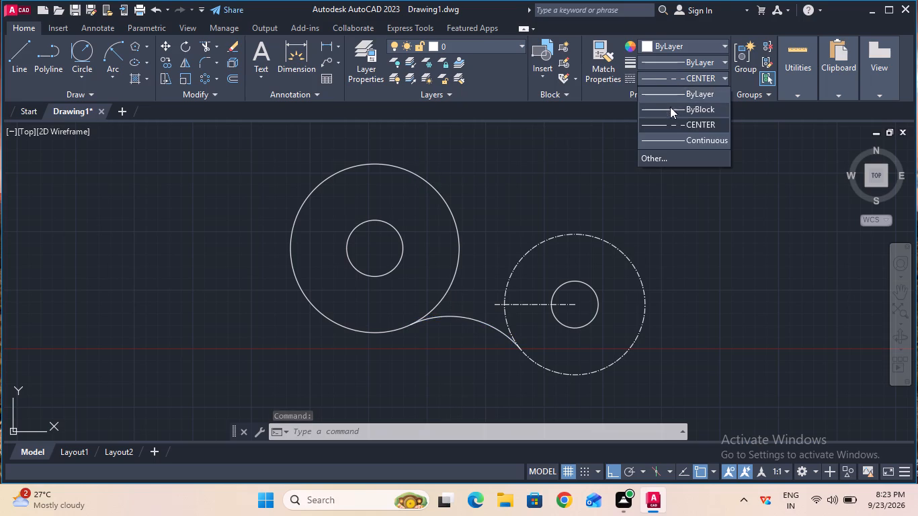
left_click(671, 111)
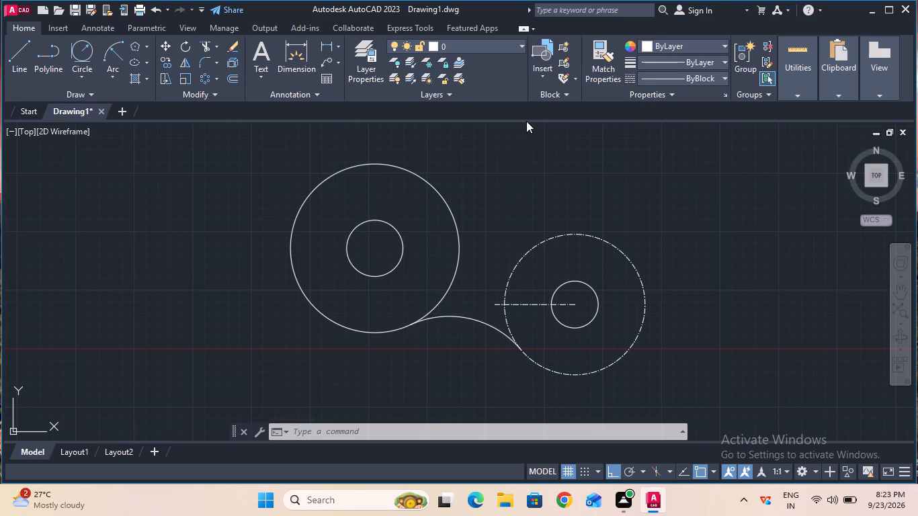
key("Escape")
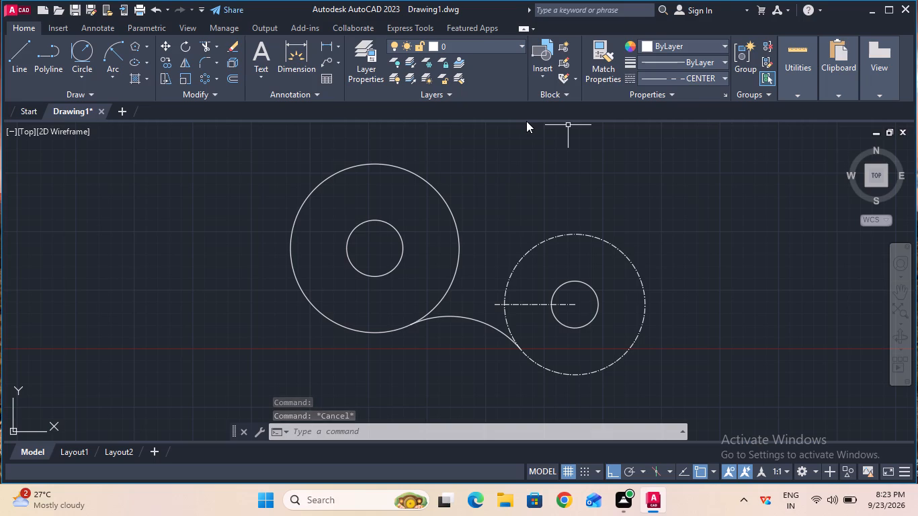
Draw an 89 mm horizontal centre line rightward from the centre of the lower 12 mm circle.
scroll(526, 121, "down", 6, "ctrl")
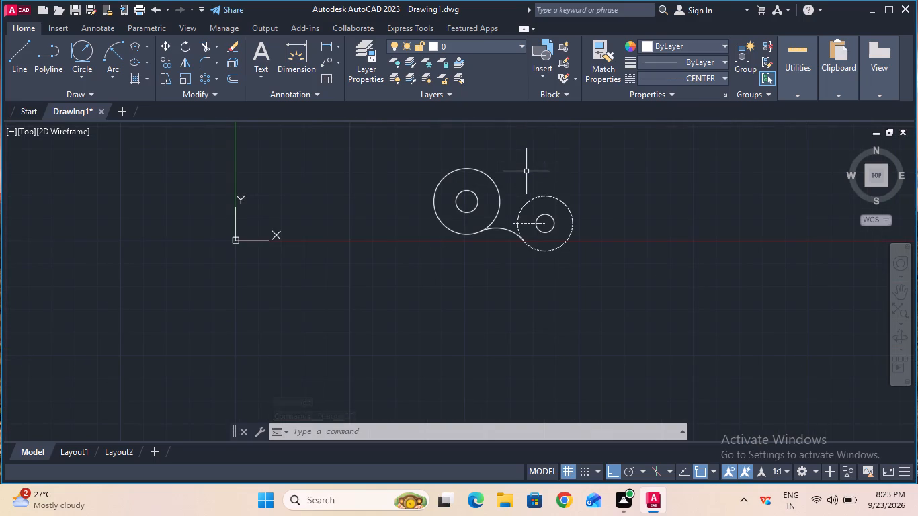
left_click(894, 294)
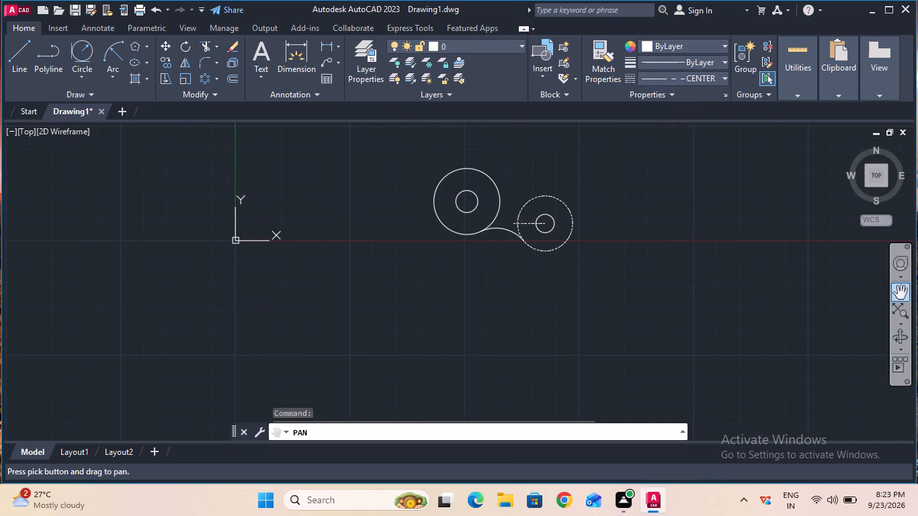
left_click_drag(702, 195, 747, 365)
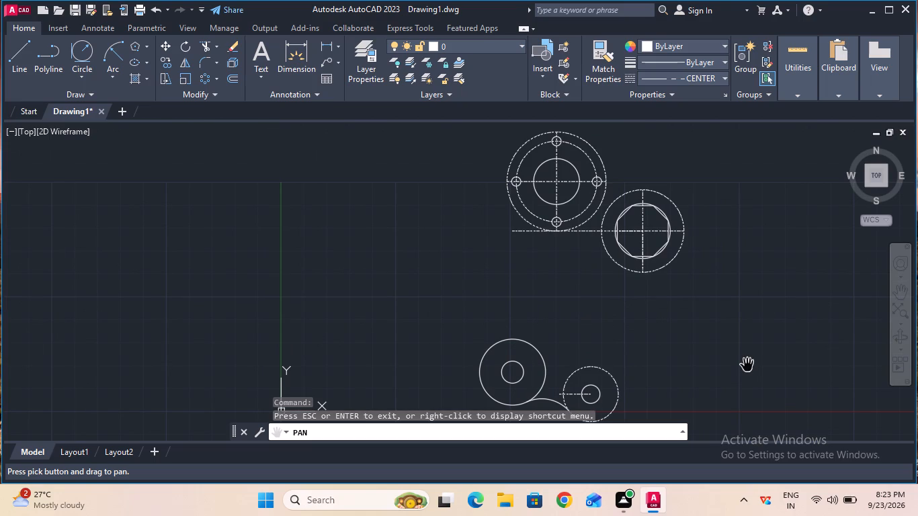
key("Escape")
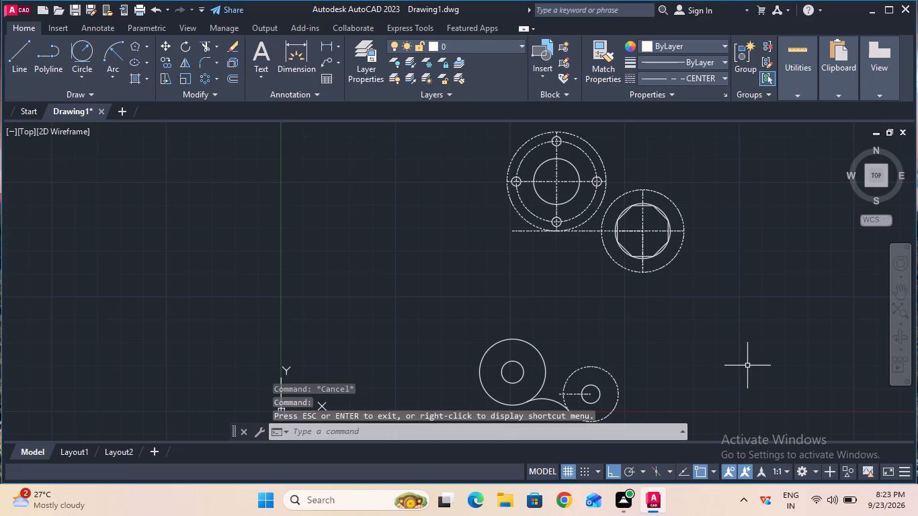
left_click(897, 291)
left_click_drag(712, 359, 716, 310)
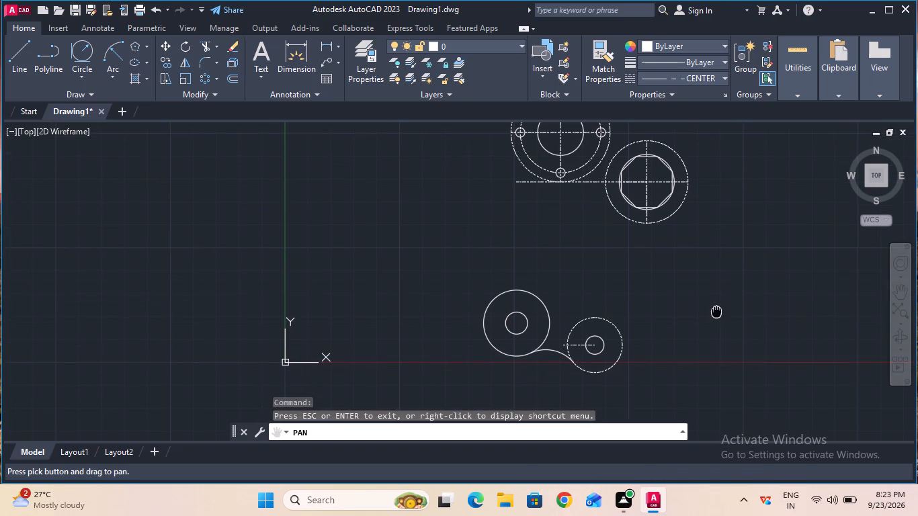
key("Escape")
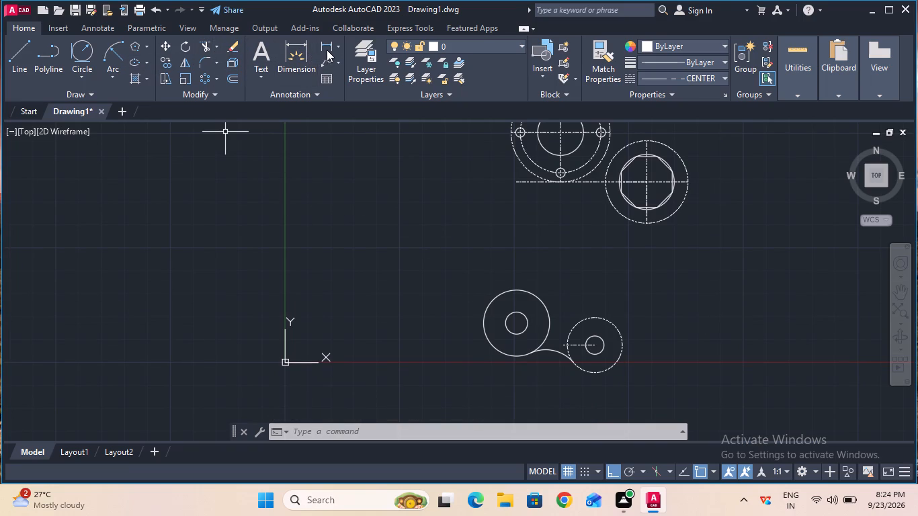
left_click(11, 62)
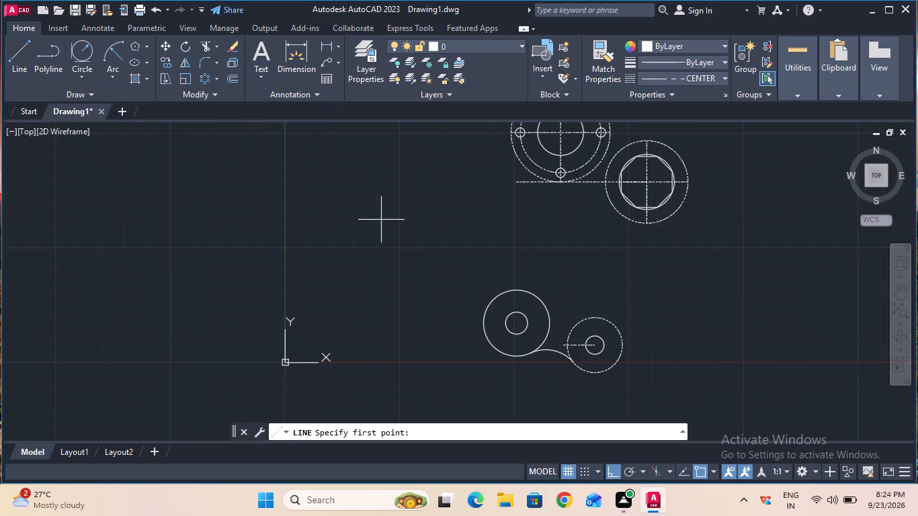
left_click(519, 324)
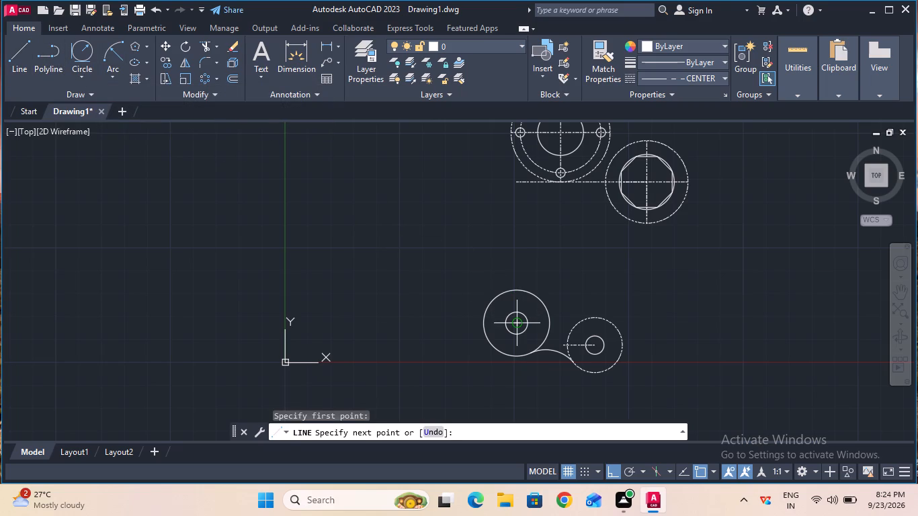
type("89")
key("Return")
key("Escape")
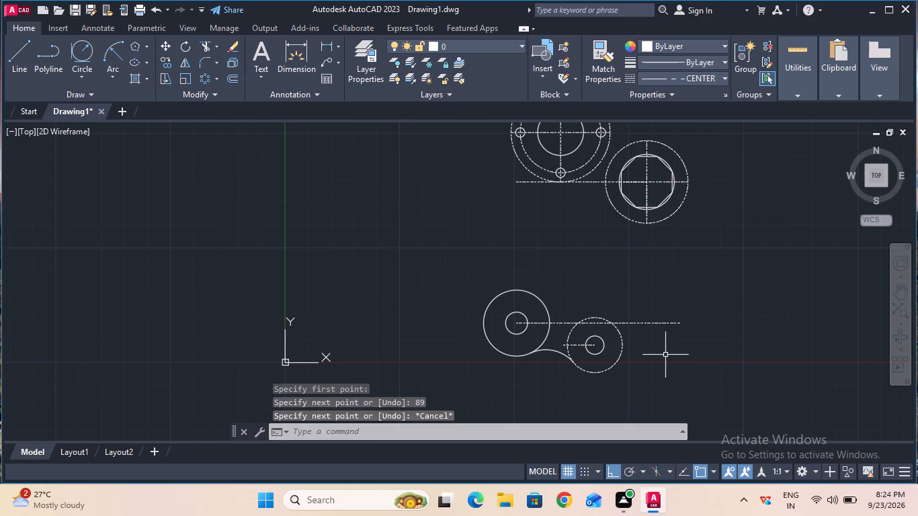
Draw a 10 mm radius circle tangent to the 30 mm circle and the underside of the 89 mm centre line using Tan, Tan, Radius.
scroll(665, 355, "up", 2, "ctrl")
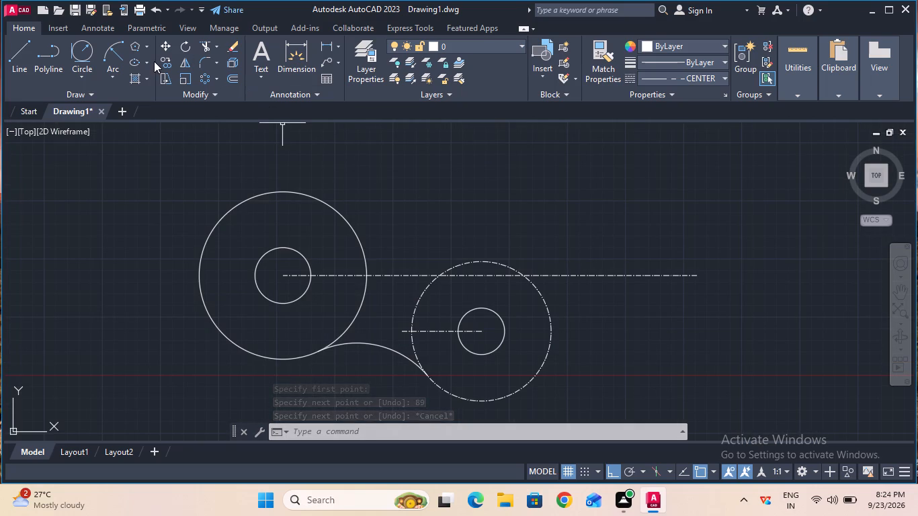
double_click(80, 60)
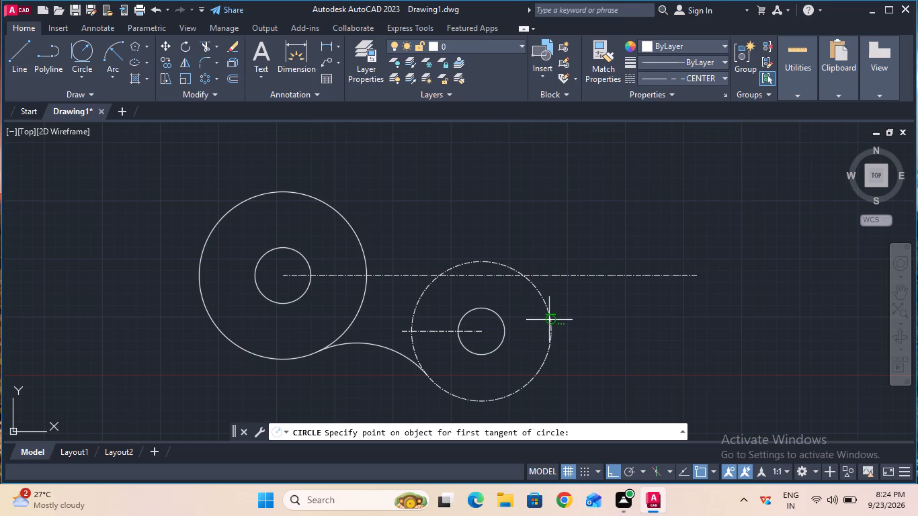
left_click(550, 320)
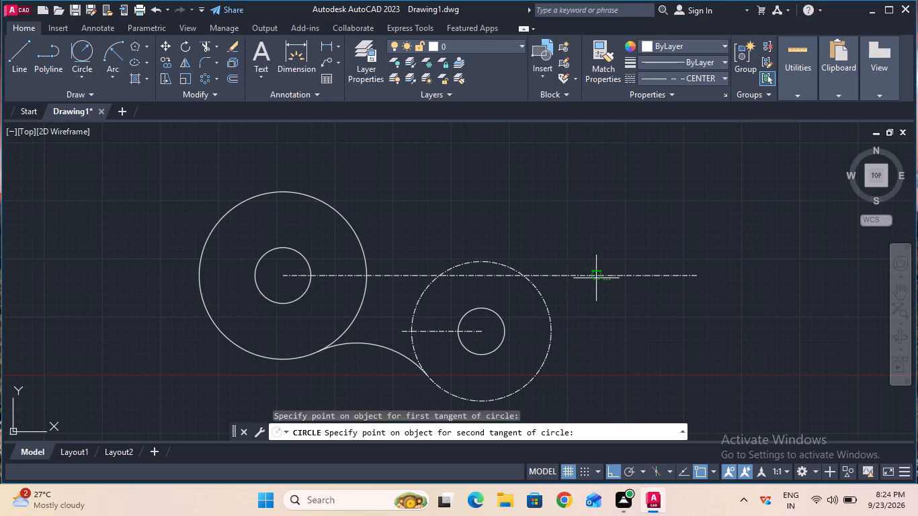
left_click(596, 275)
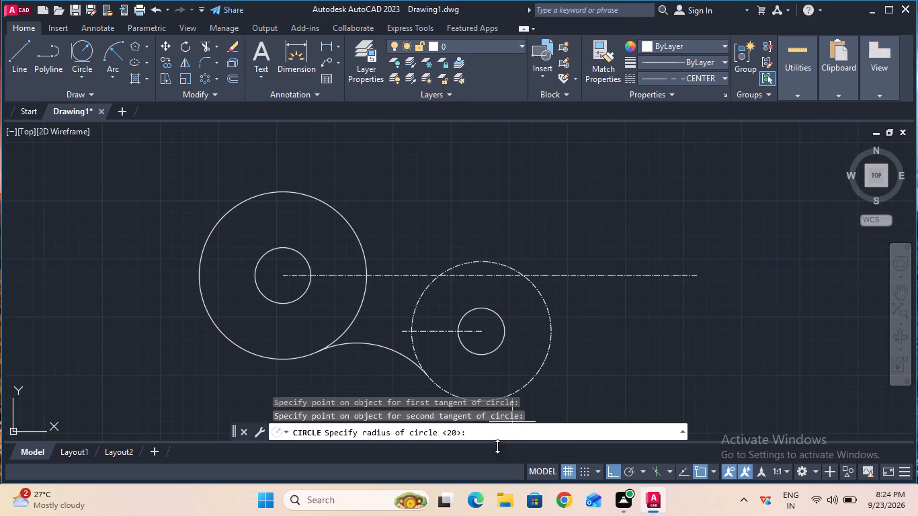
left_click(493, 435)
key("1")
key("0")
key("Return")
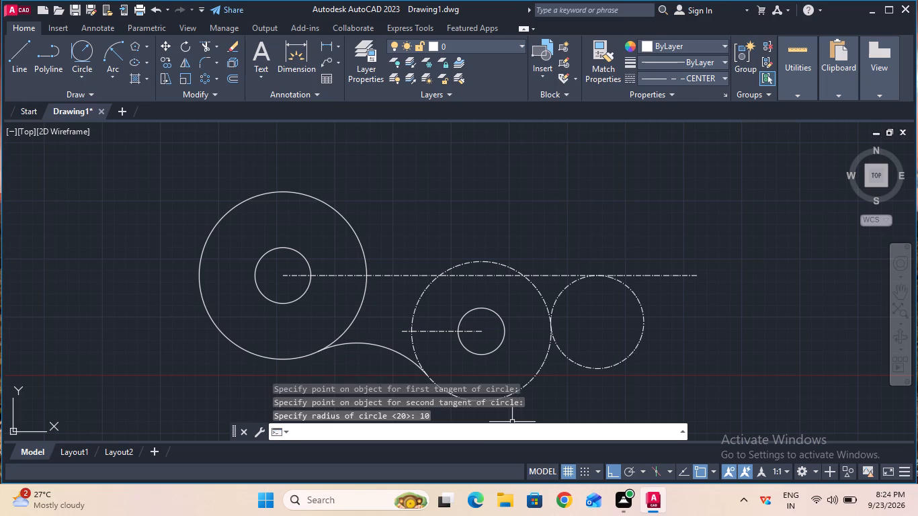
key("Escape")
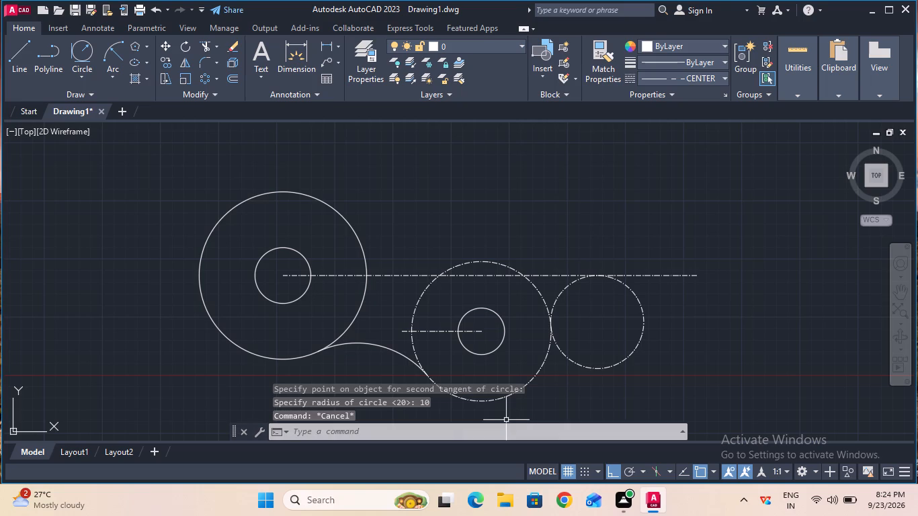
Trim the lower portion of the 10 mm radius circle, keeping the arc between the 30 mm circle and the centre line.
left_click(199, 48)
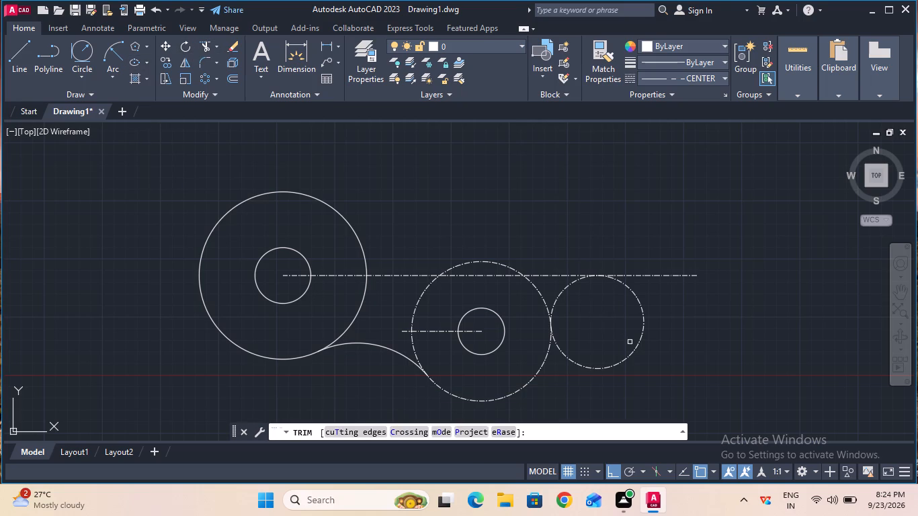
left_click(632, 349)
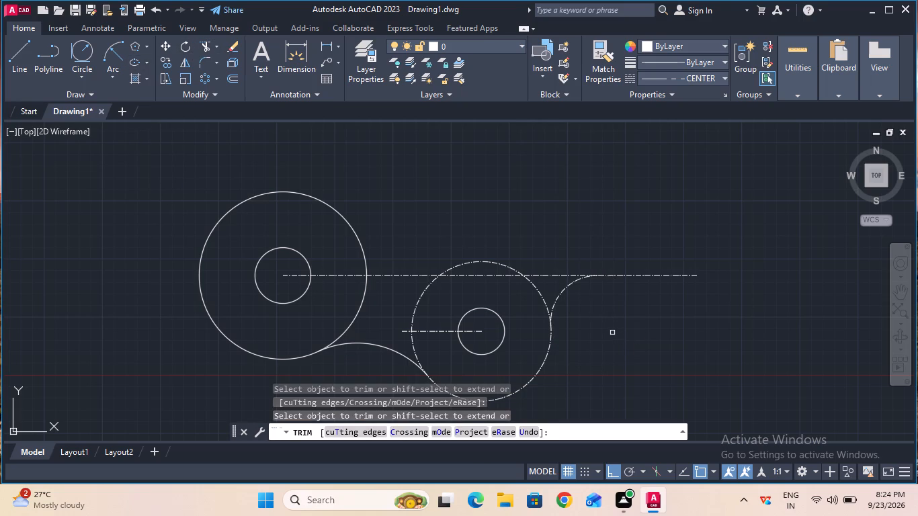
key("Escape")
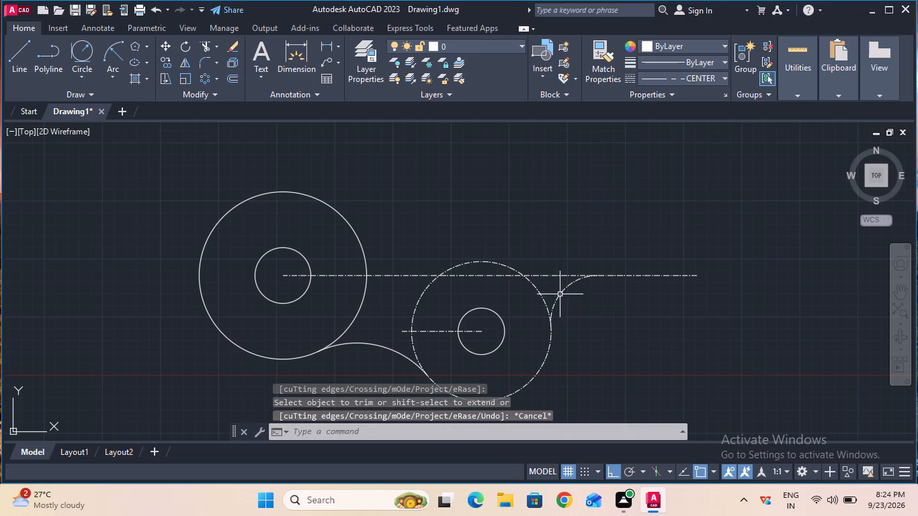
Change the linetype of the 10 mm radius arc and the 30 mm circle to ByBlock.
left_click(560, 294)
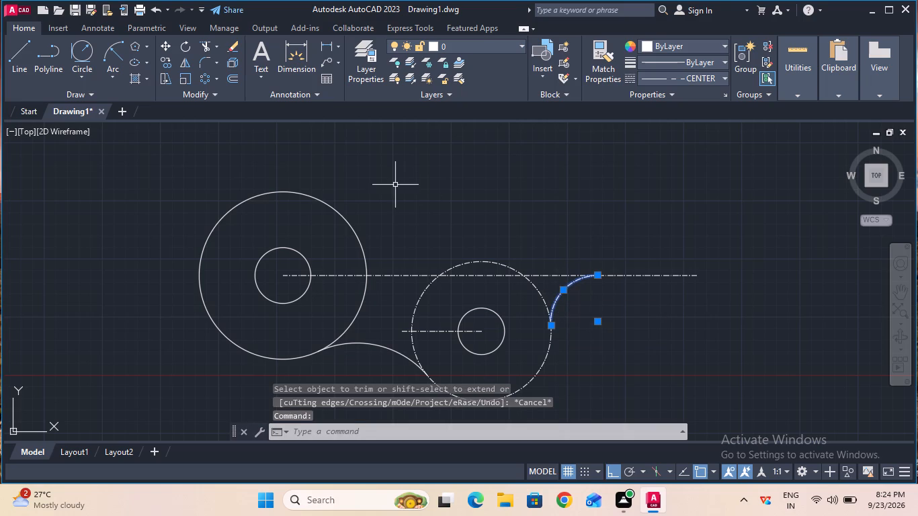
double_click(675, 77)
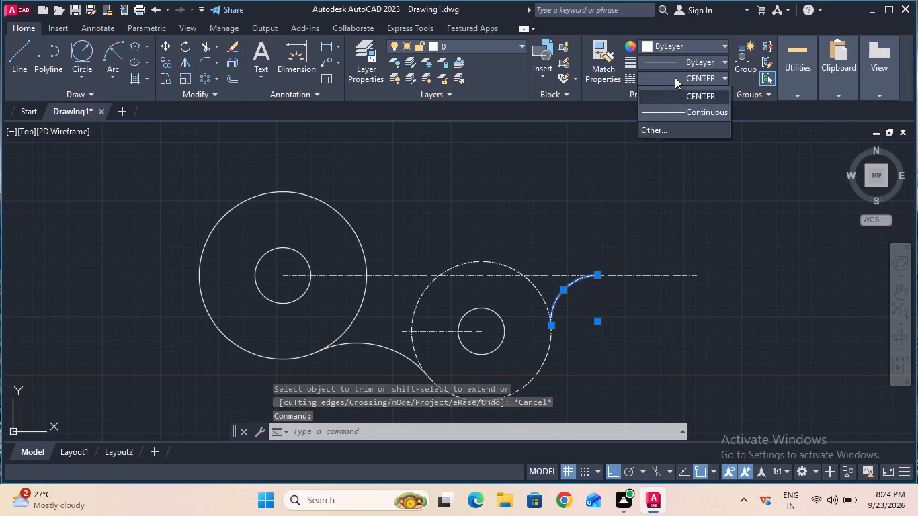
double_click(680, 110)
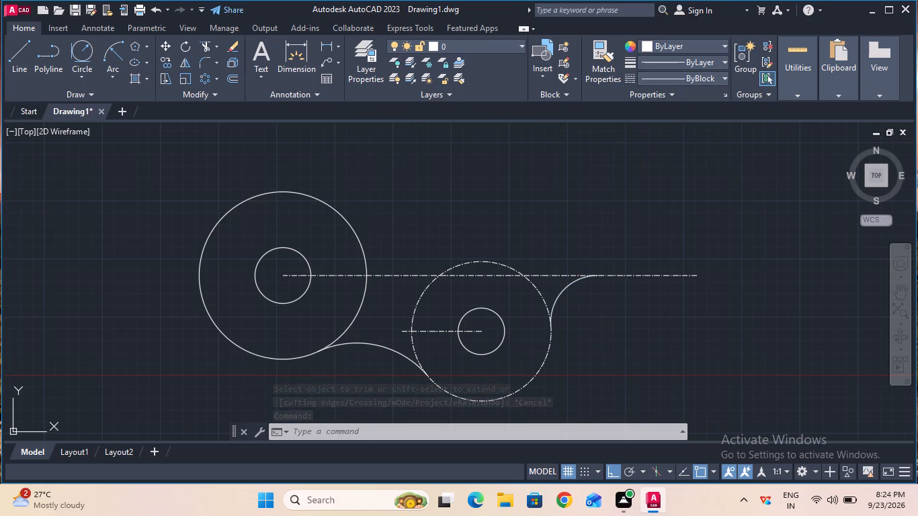
left_click(546, 357)
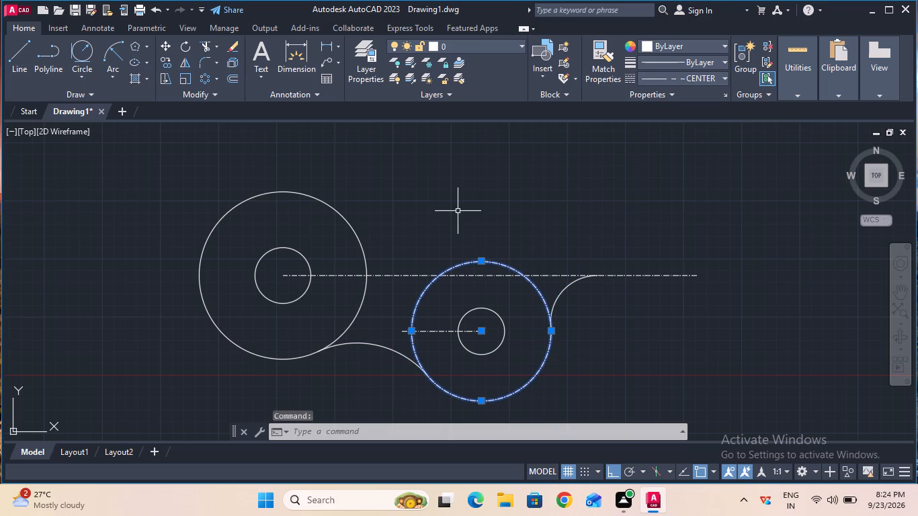
left_click(673, 73)
double_click(671, 109)
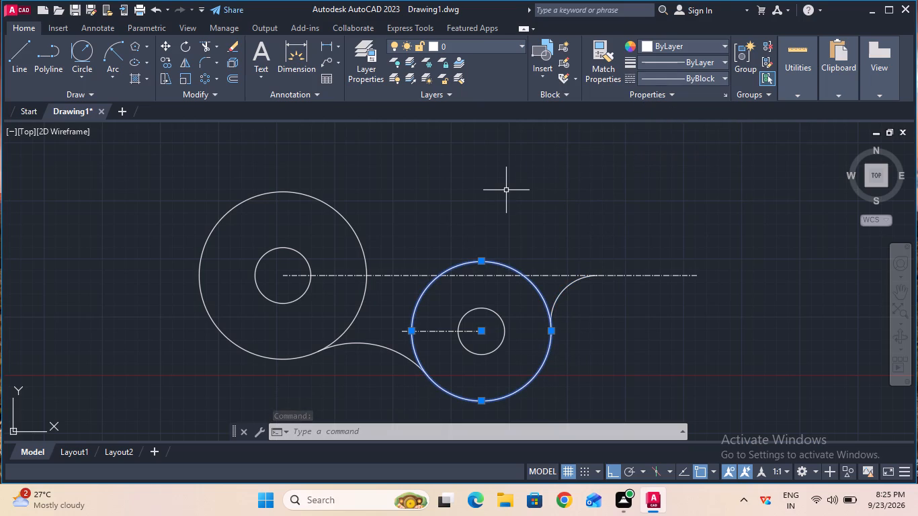
key("Escape")
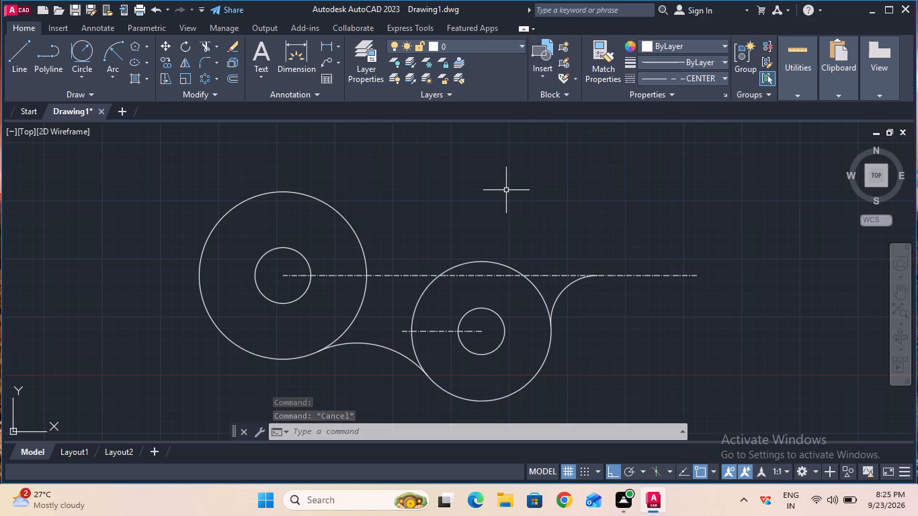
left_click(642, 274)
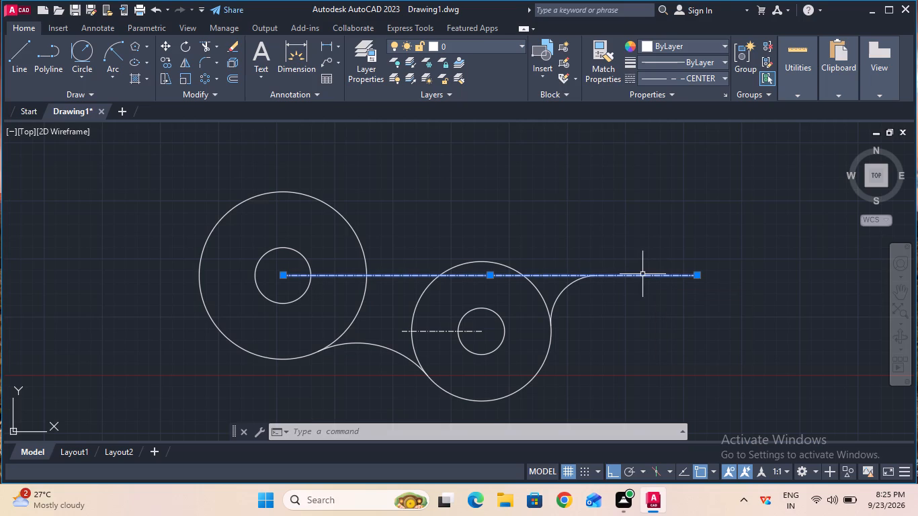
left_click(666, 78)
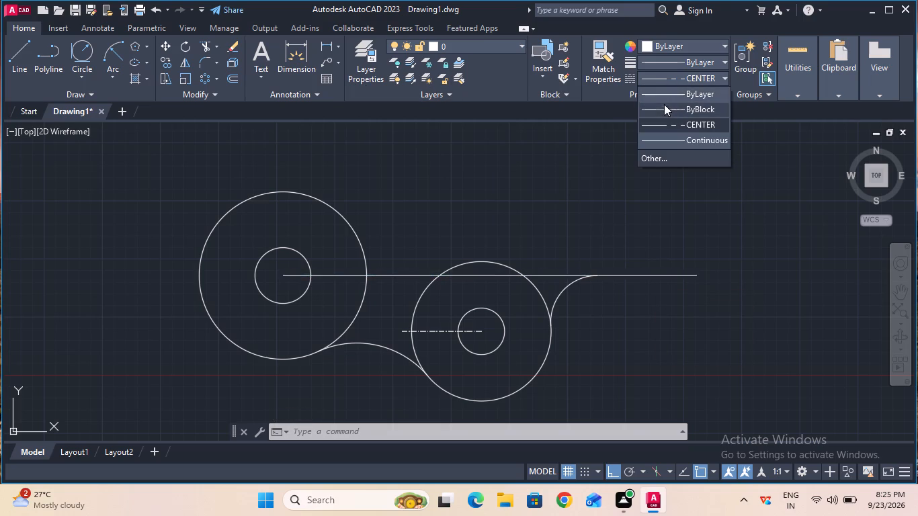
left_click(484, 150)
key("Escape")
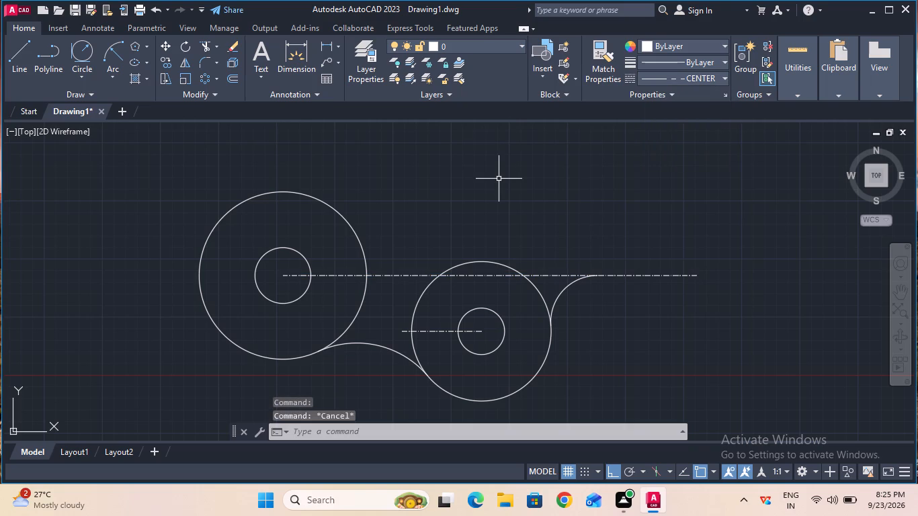
Draw a 14 mm vertical line upward from the right end of the 89 mm horizontal centre line.
left_click(904, 296)
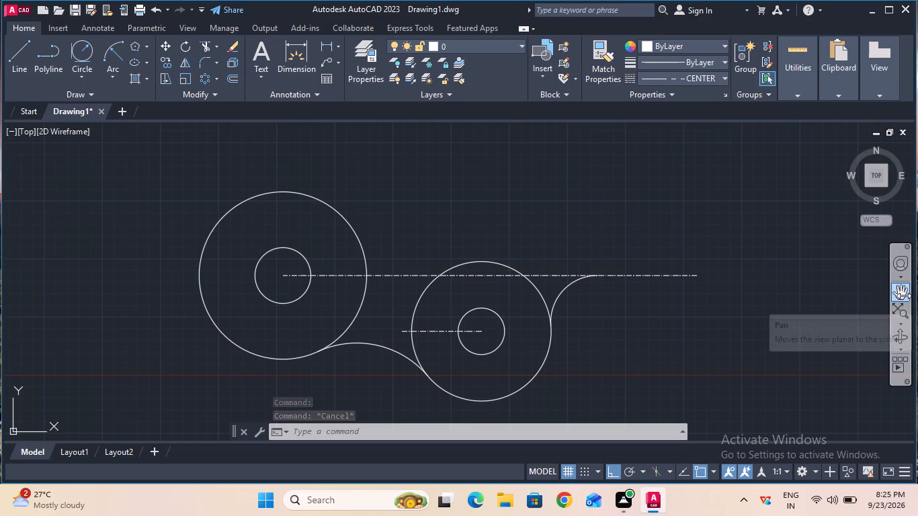
left_click_drag(845, 278, 852, 325)
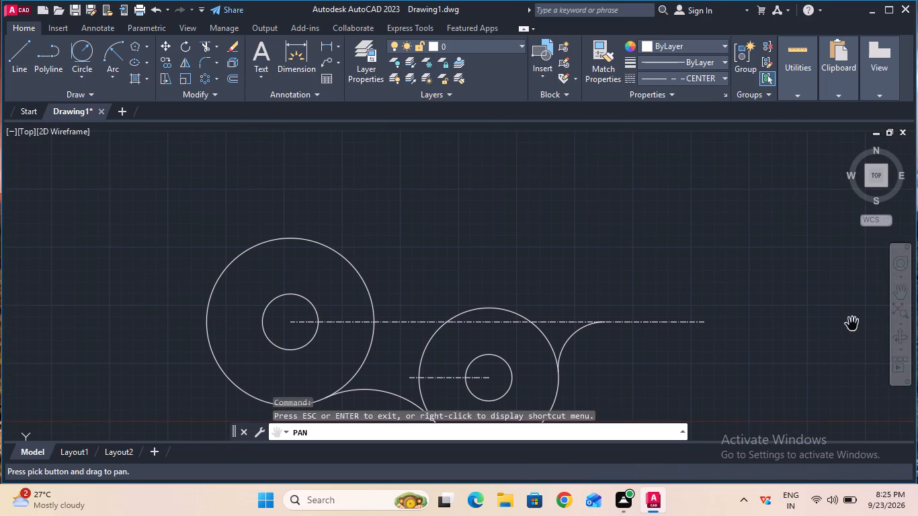
key("Escape")
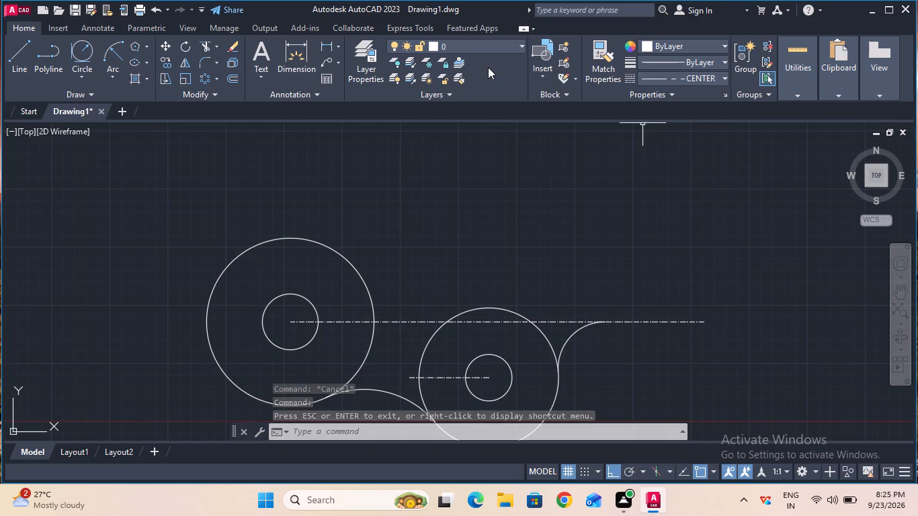
left_click(21, 62)
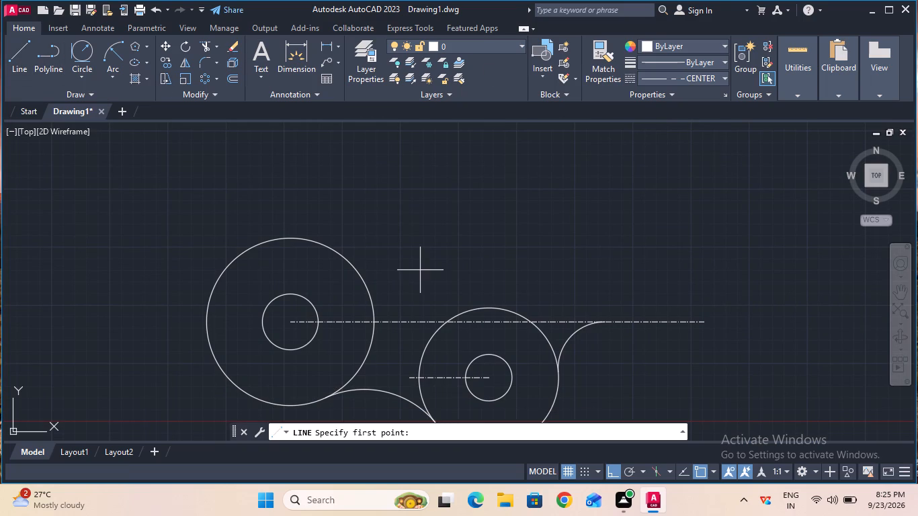
double_click(705, 322)
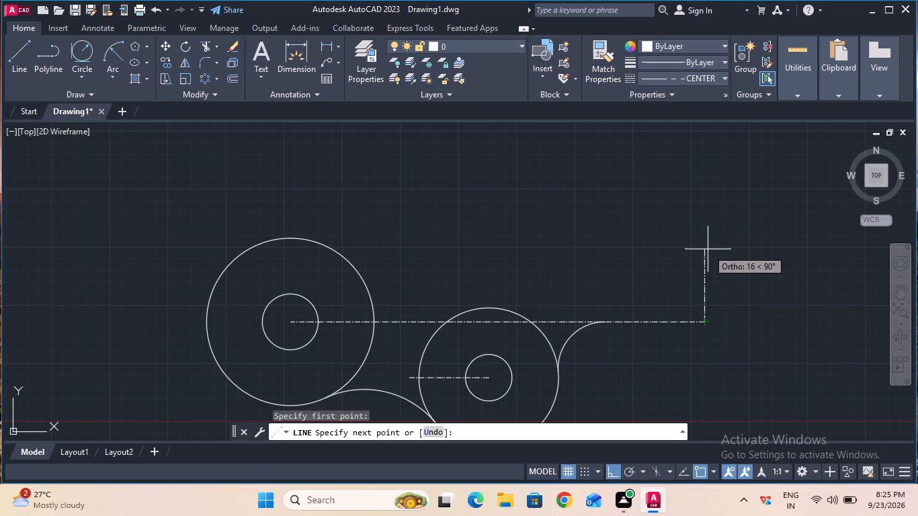
type("14")
key("Return")
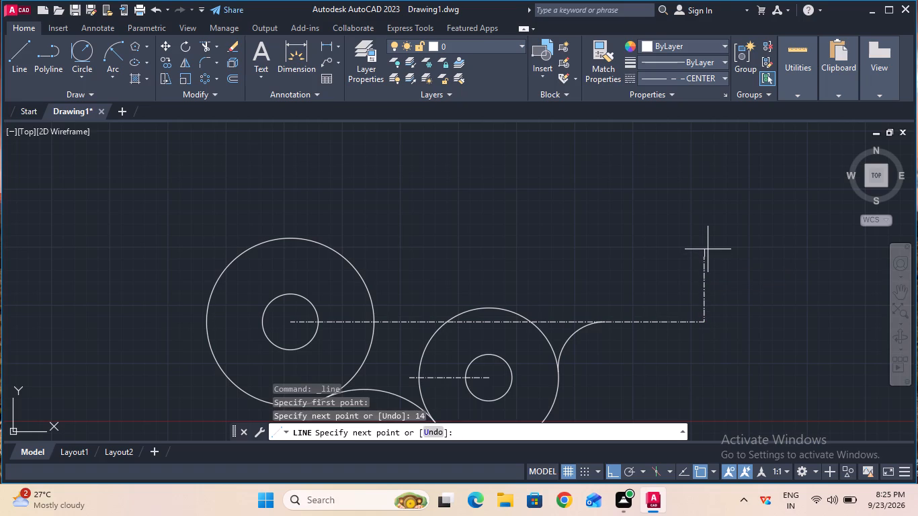
key("Escape")
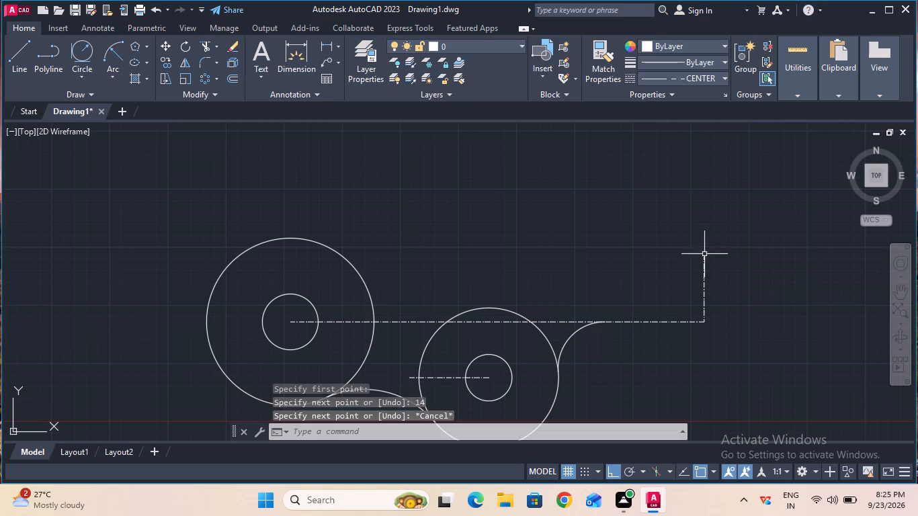
Change the linetype of the 14 mm vertical line to ByBlock through its properties.
left_click(704, 258)
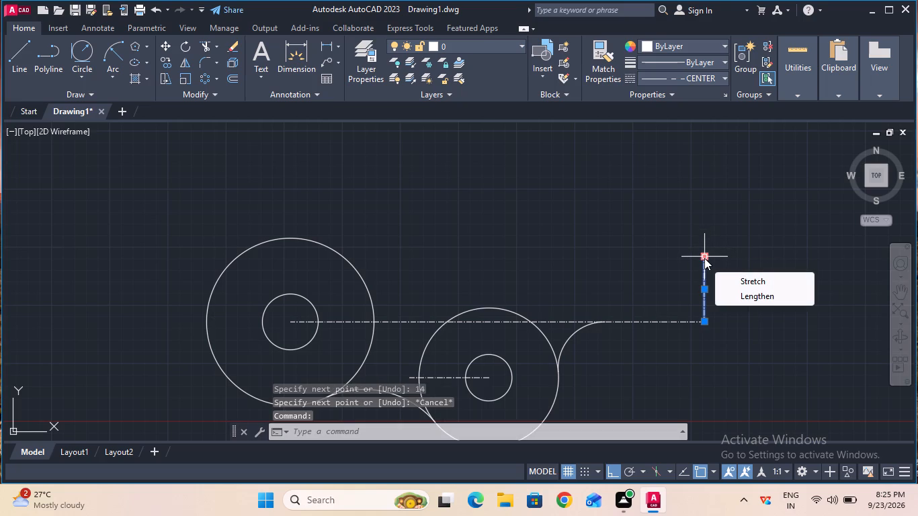
key("p")
key("r")
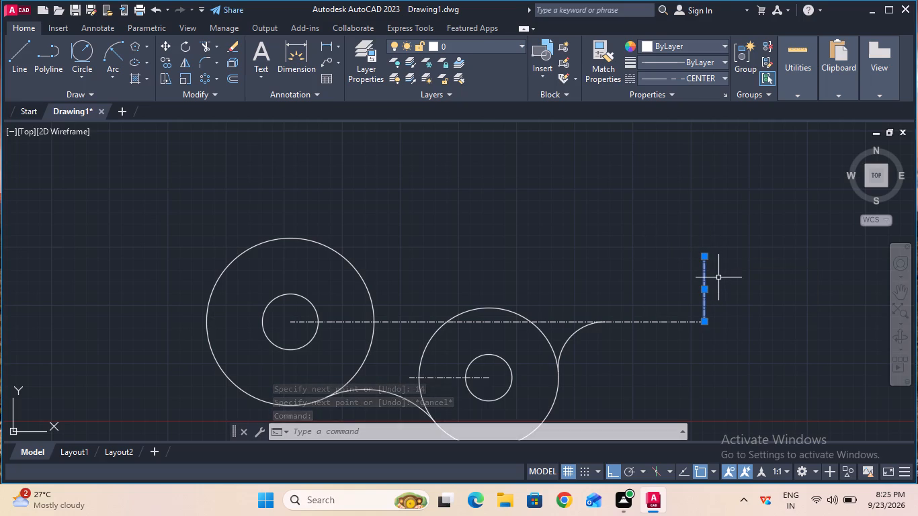
type("pr")
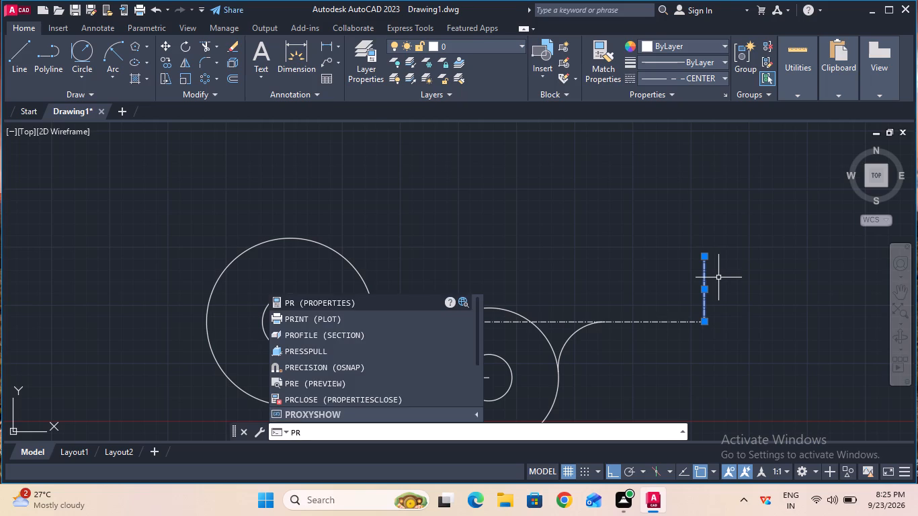
left_click(414, 294)
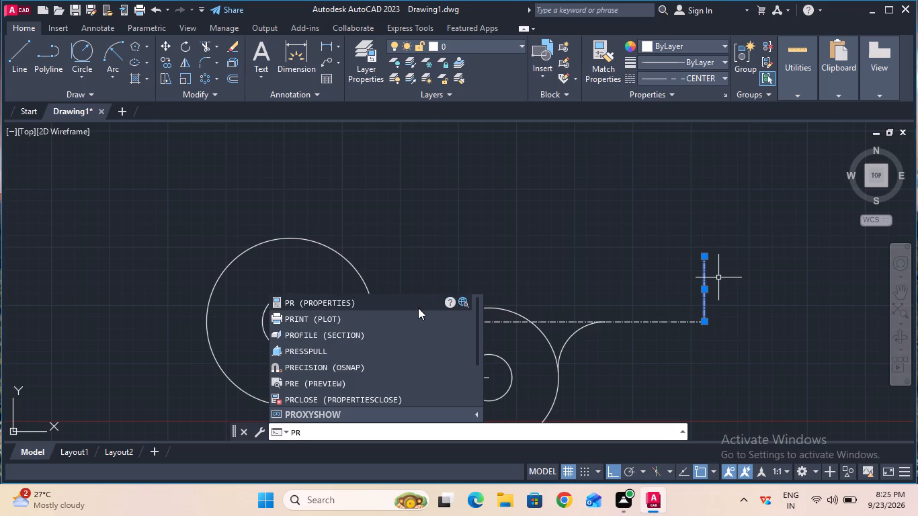
left_click(418, 306)
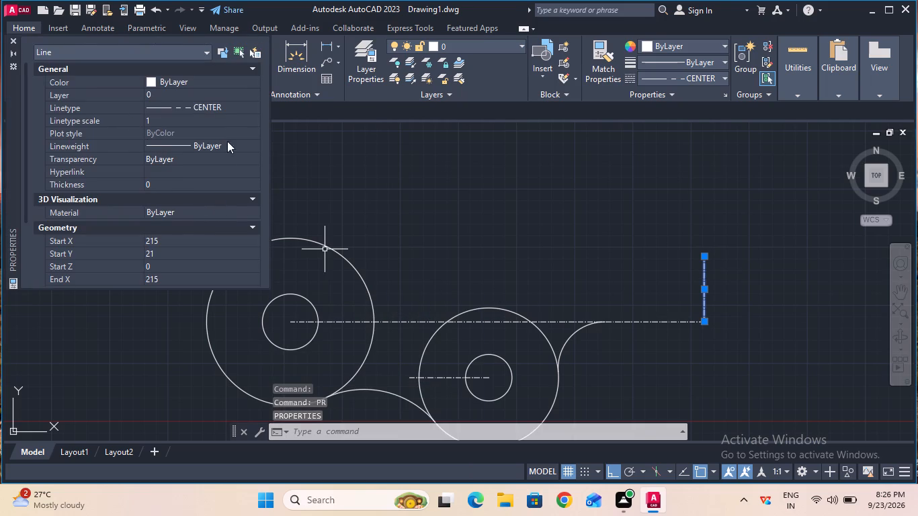
left_click(226, 112)
left_click(226, 112)
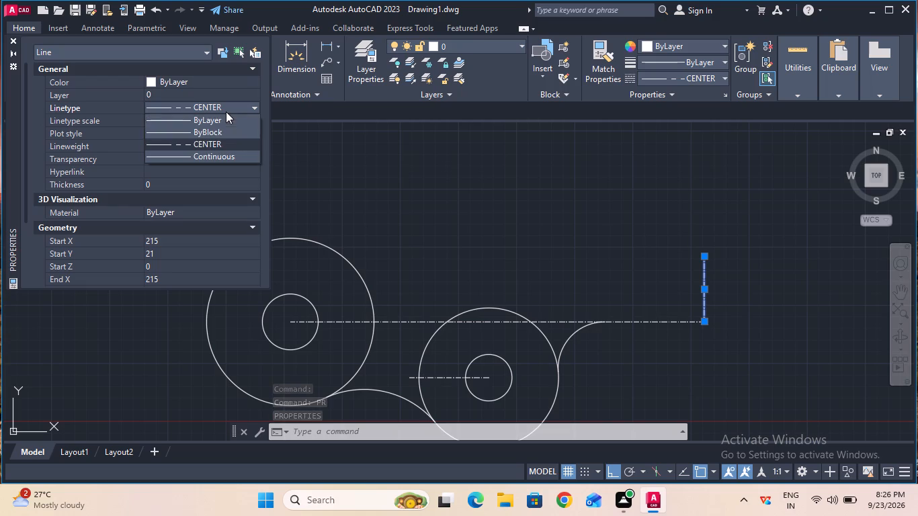
left_click(228, 131)
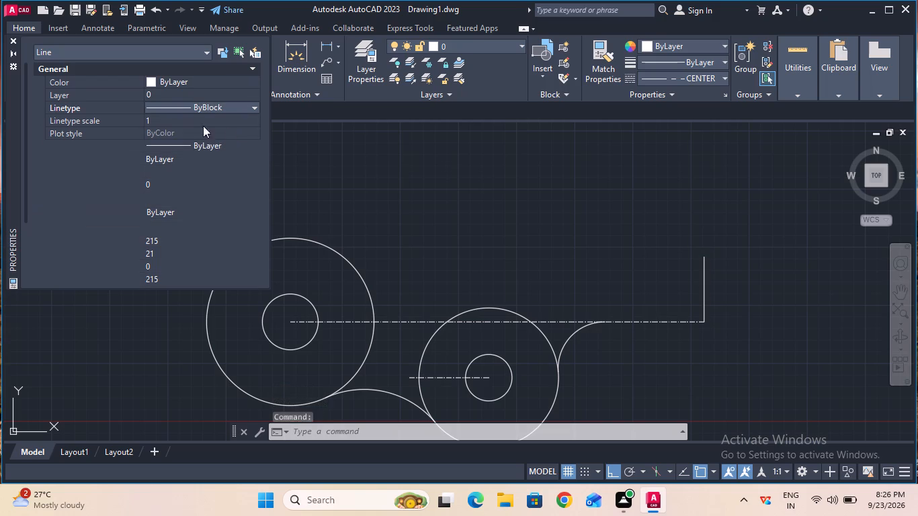
Trim the horizontal centre line between the 30 mm circle and the upper end of the 10 mm radius arc.
left_click(15, 40)
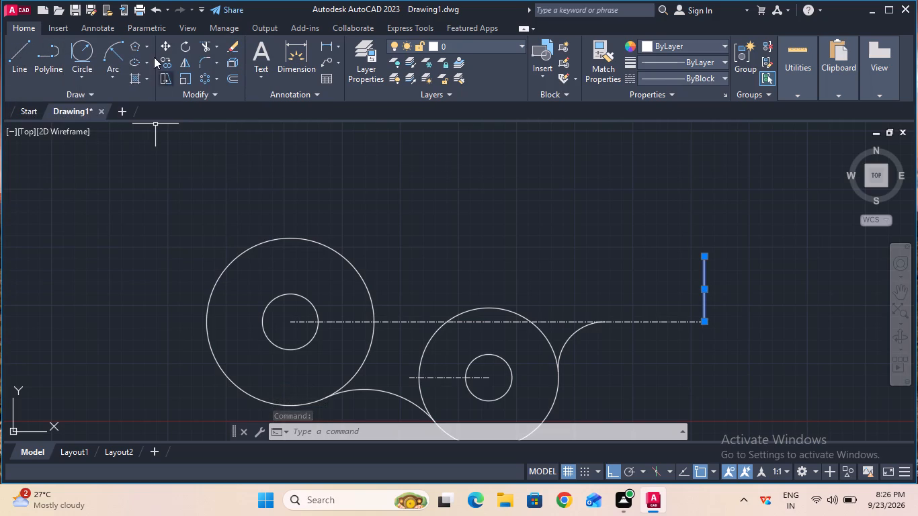
left_click(206, 43)
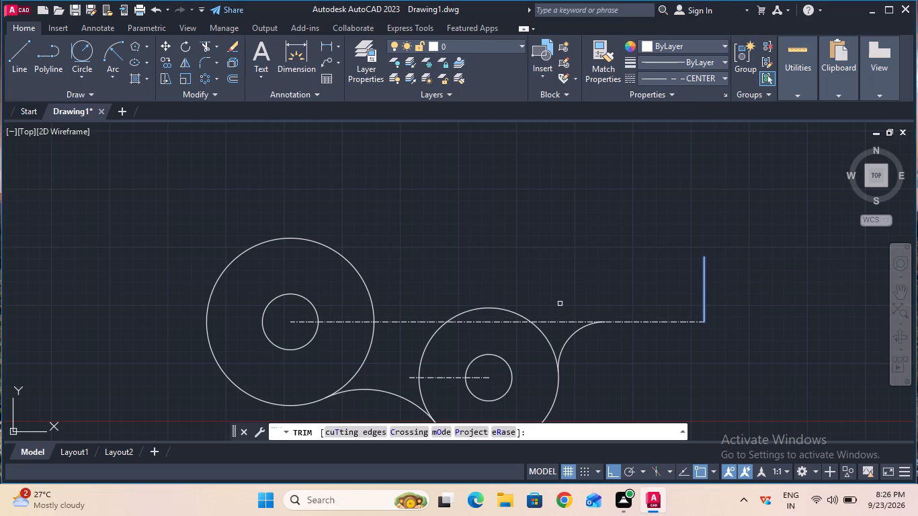
key("Escape")
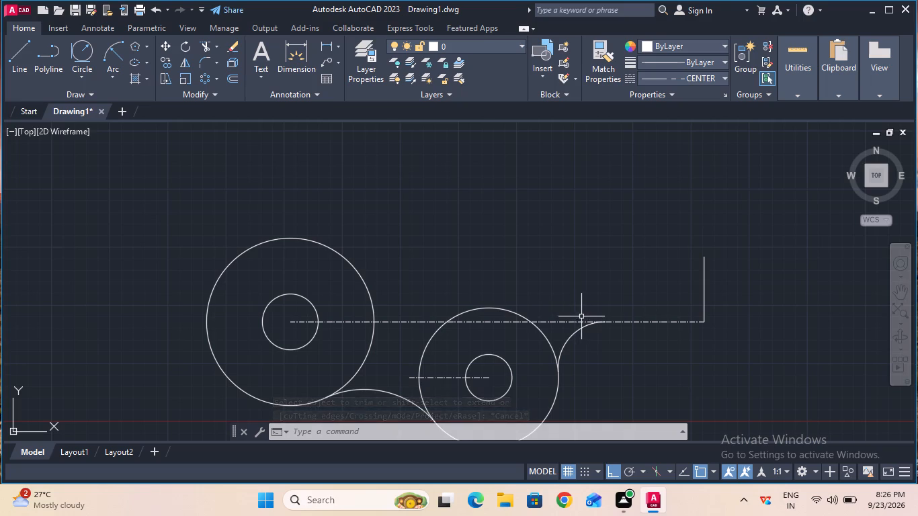
scroll(581, 316, "up", 2, "ctrl")
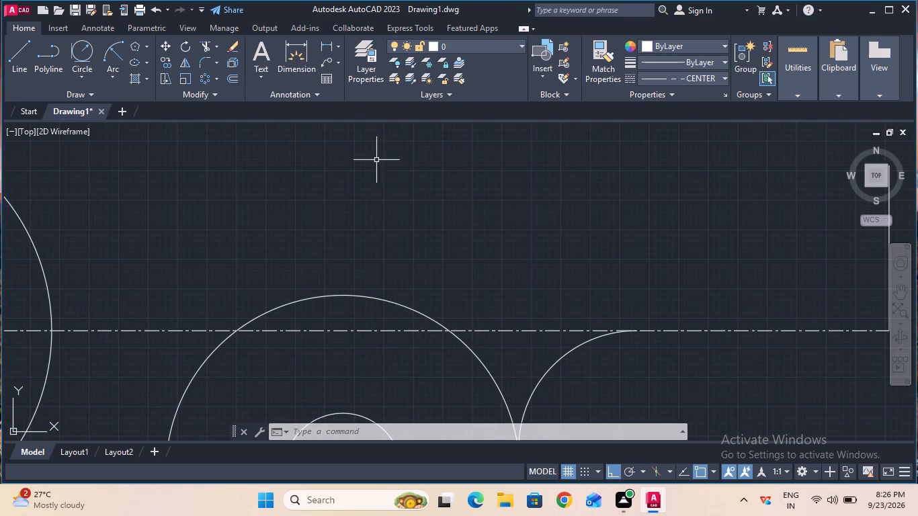
left_click(207, 42)
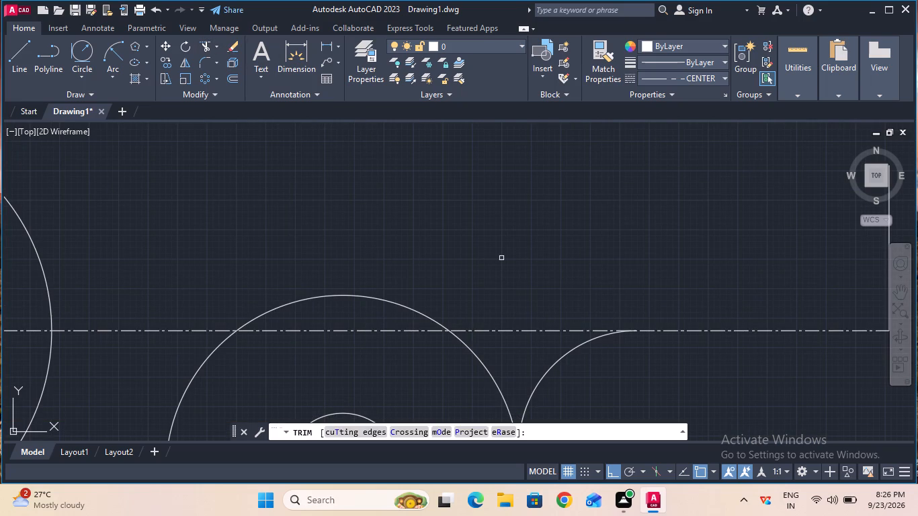
left_click(531, 331)
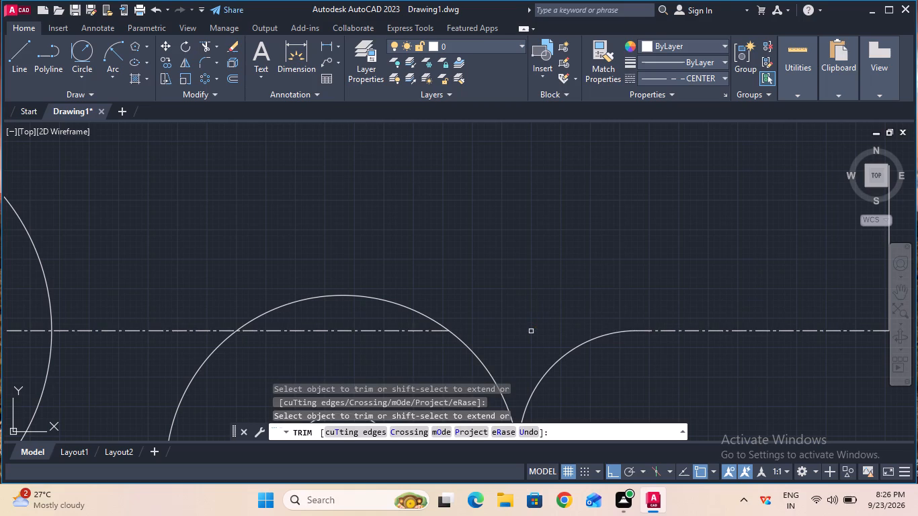
scroll(531, 331, "down", 2, "ctrl")
key("Escape")
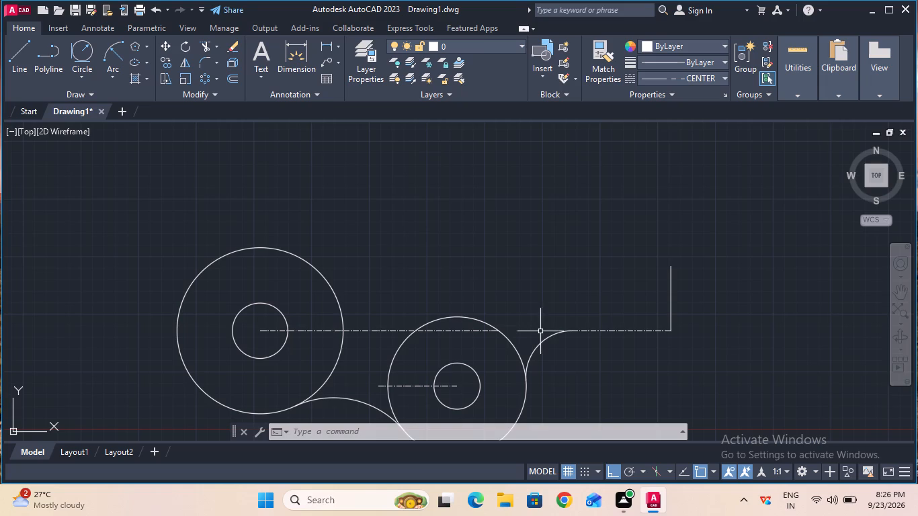
Change the linetype of the horizontal segment between the 10 mm radius arc and the 14 mm vertical line to ByBlock.
left_click(590, 329)
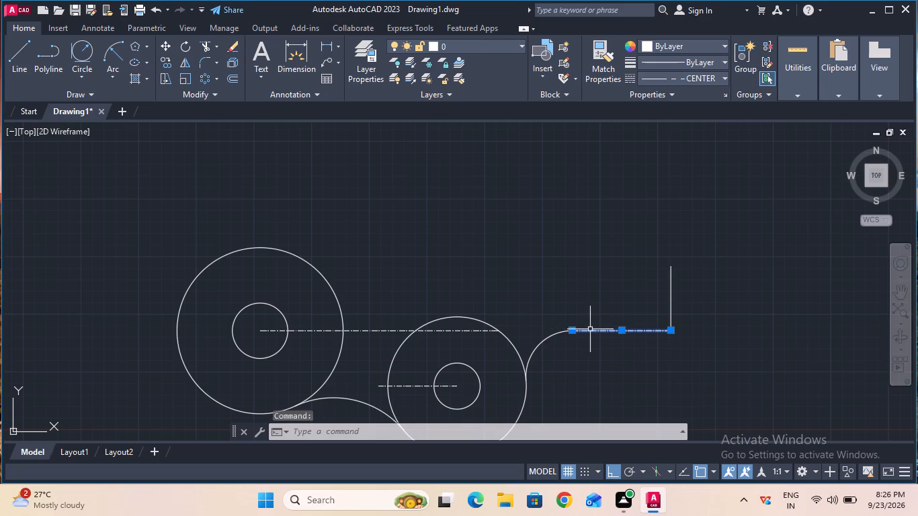
left_click(707, 79)
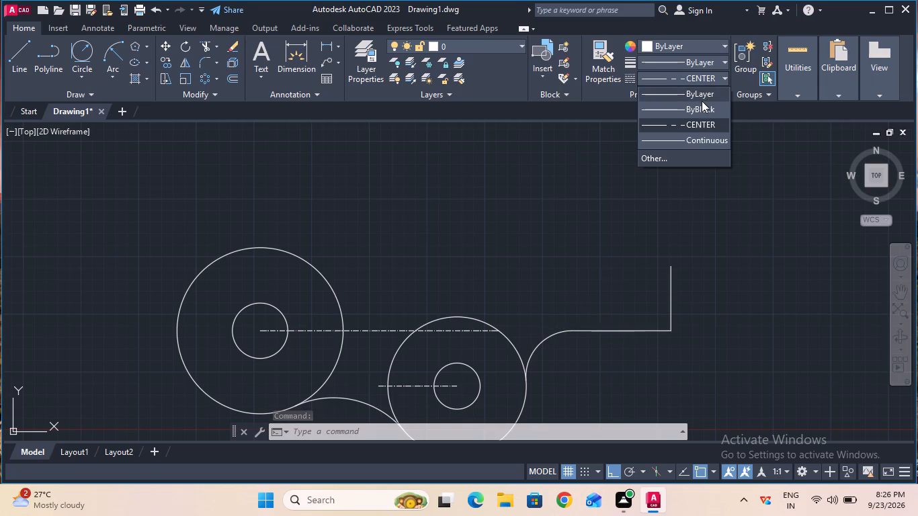
left_click(701, 109)
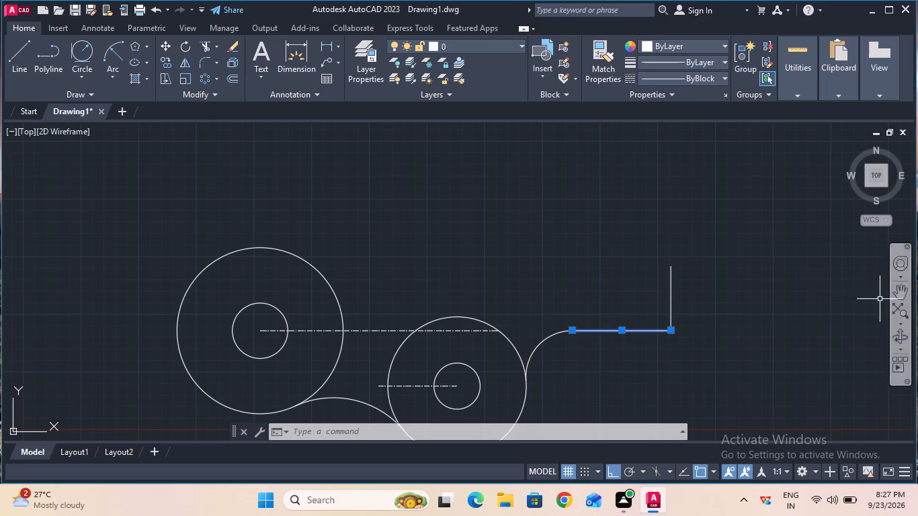
key("Escape")
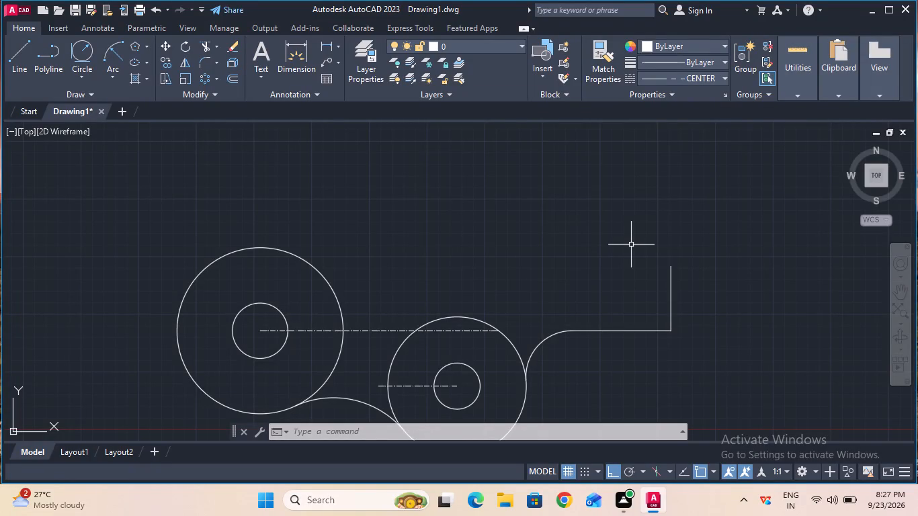
Measure the vertical distance from the octagon boss centre to the bottom of its outer circle using a temporary linear dimension.
left_click(896, 293)
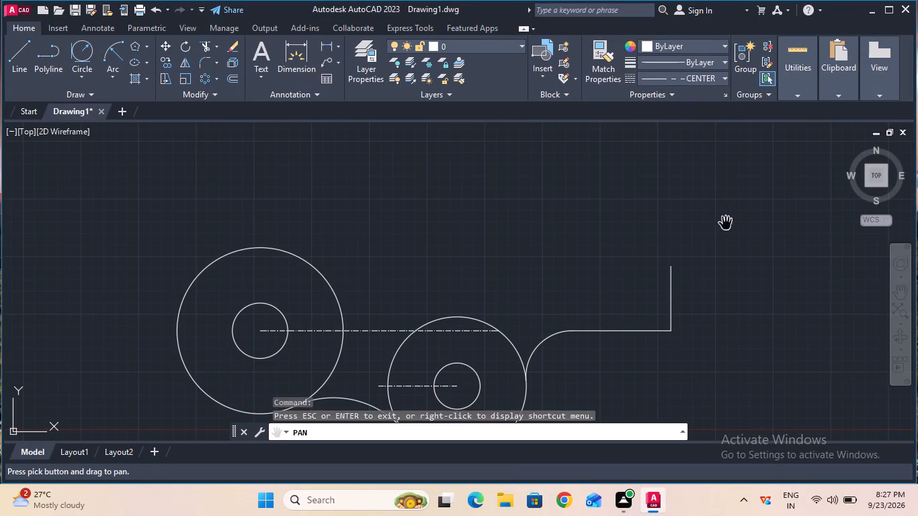
left_click_drag(720, 224, 744, 380)
scroll(744, 380, "down", 2, "ctrl")
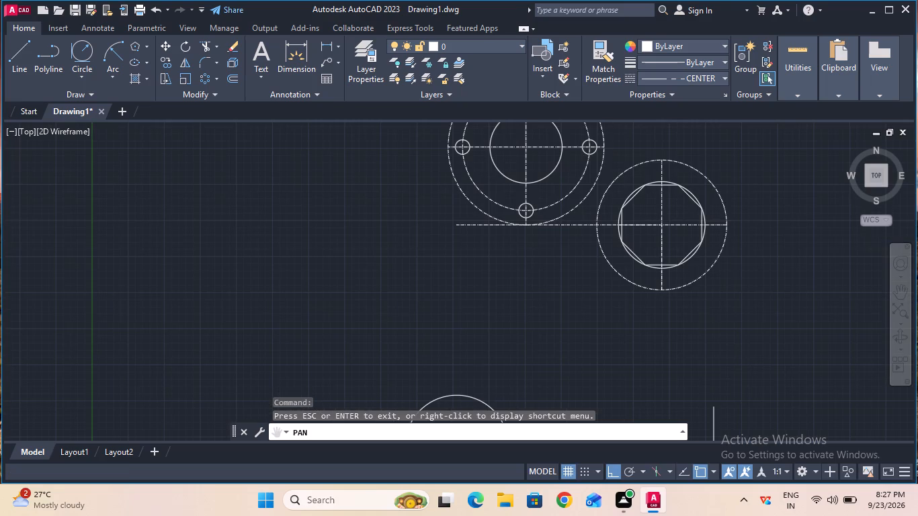
key("Escape")
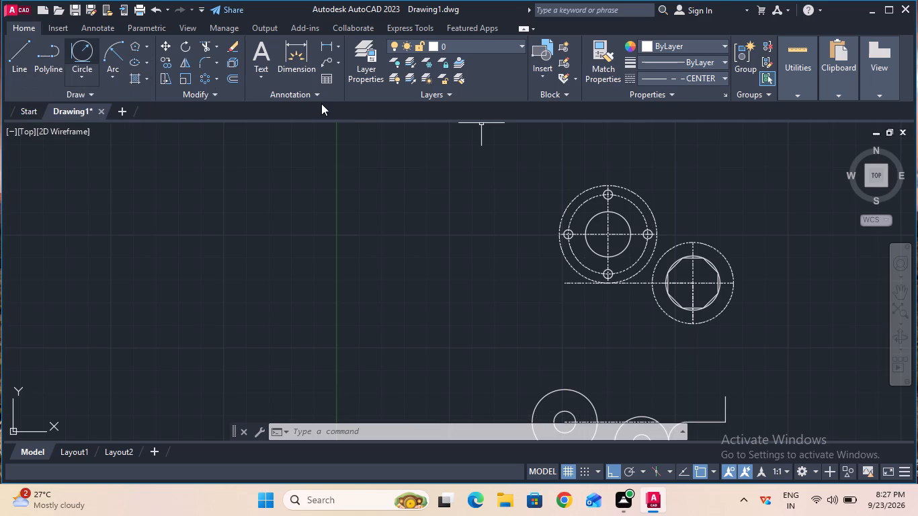
left_click(323, 48)
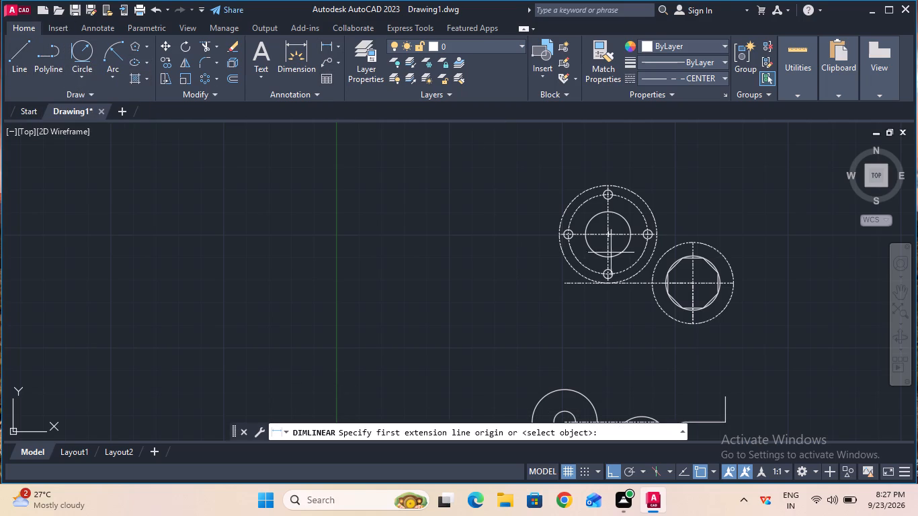
left_click(692, 284)
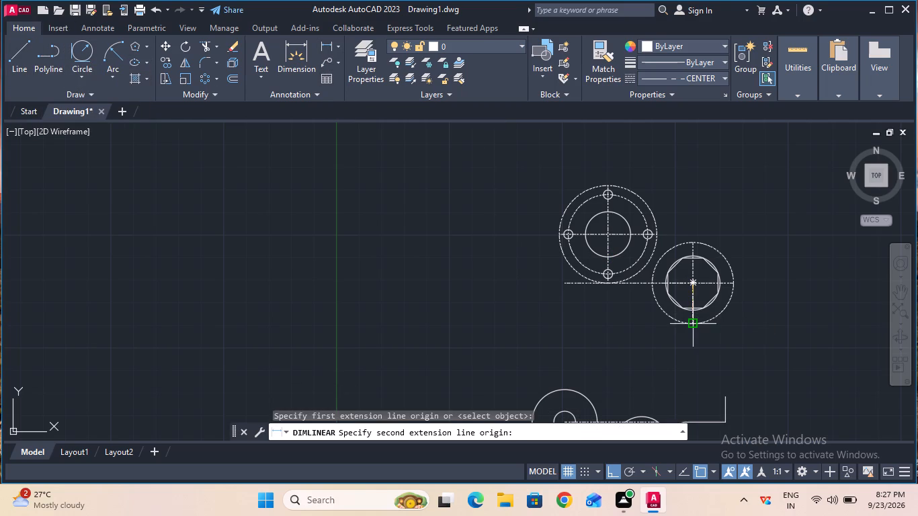
left_click(695, 320)
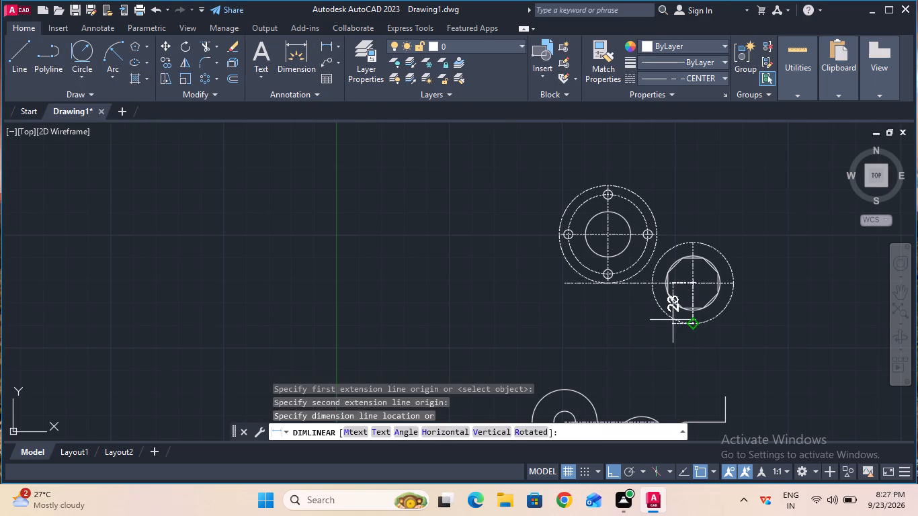
key("Escape")
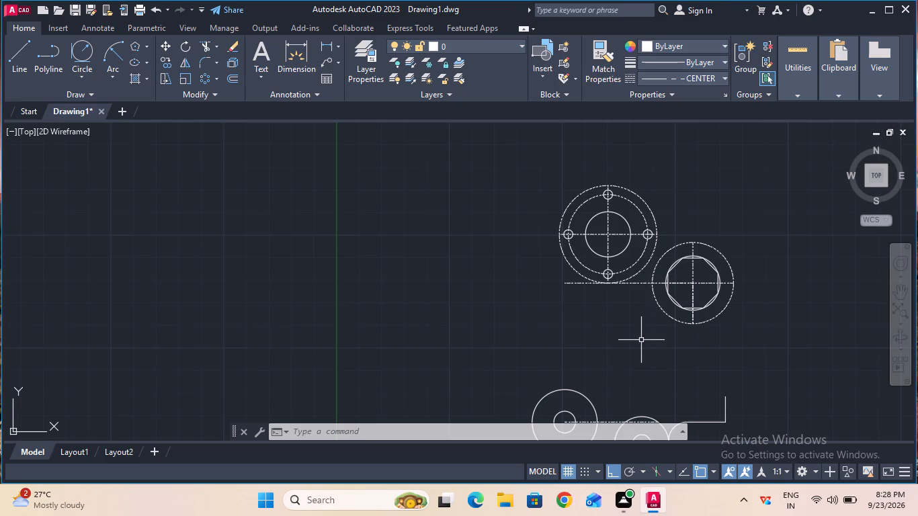
left_click(321, 48)
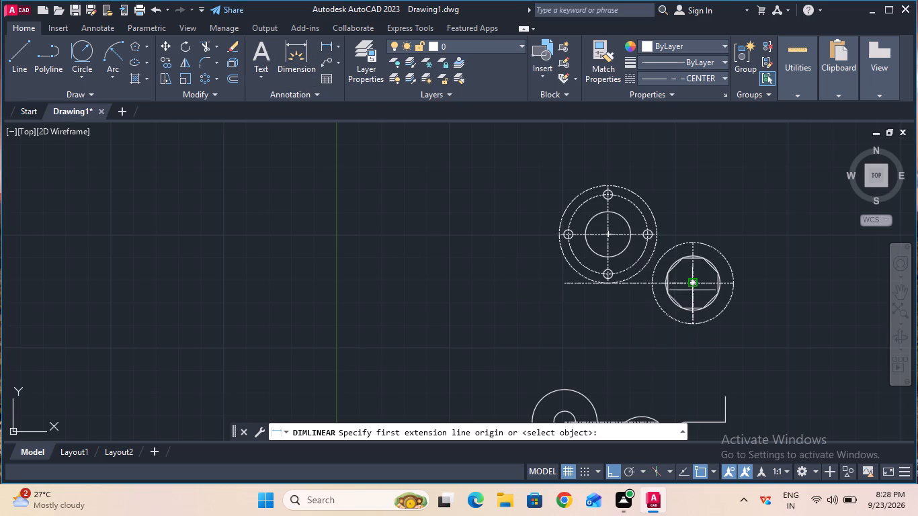
left_click(692, 286)
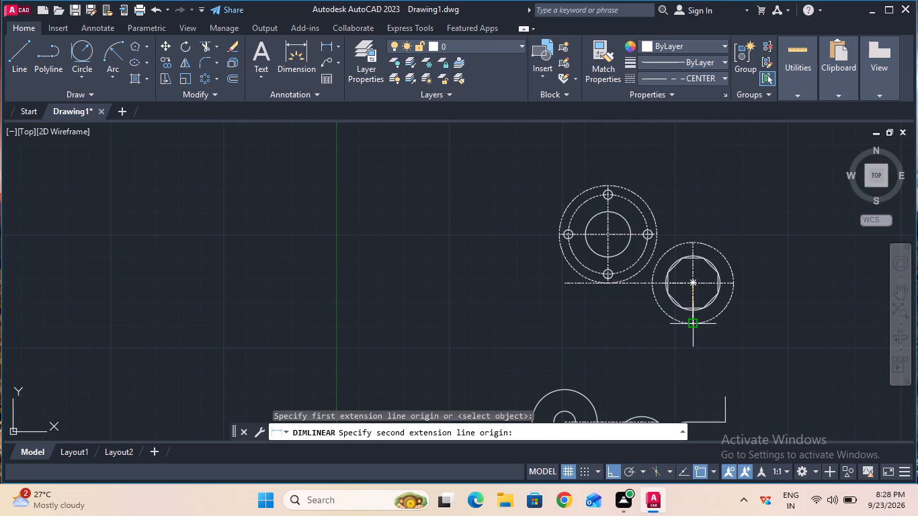
left_click(692, 327)
key("Escape")
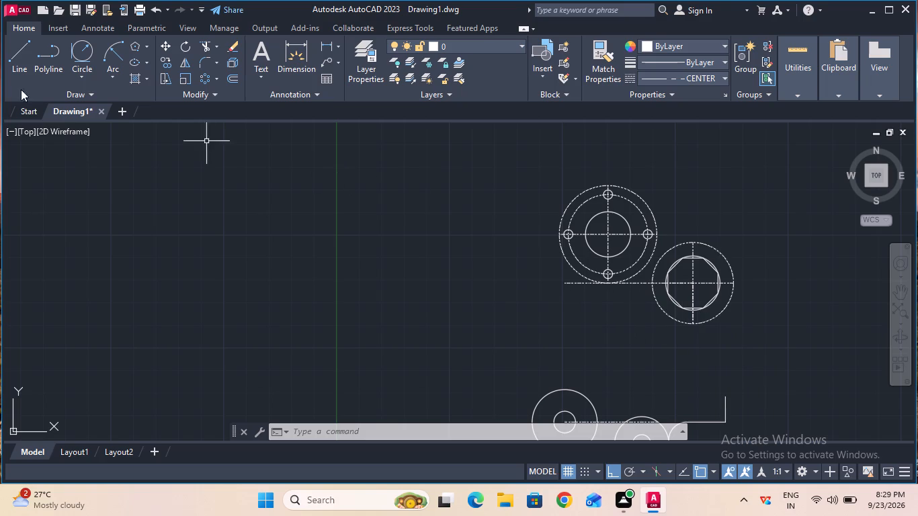
Draw a 39 mm vertical line downward from the bottom of the octagon boss's outer circle.
left_click(13, 62)
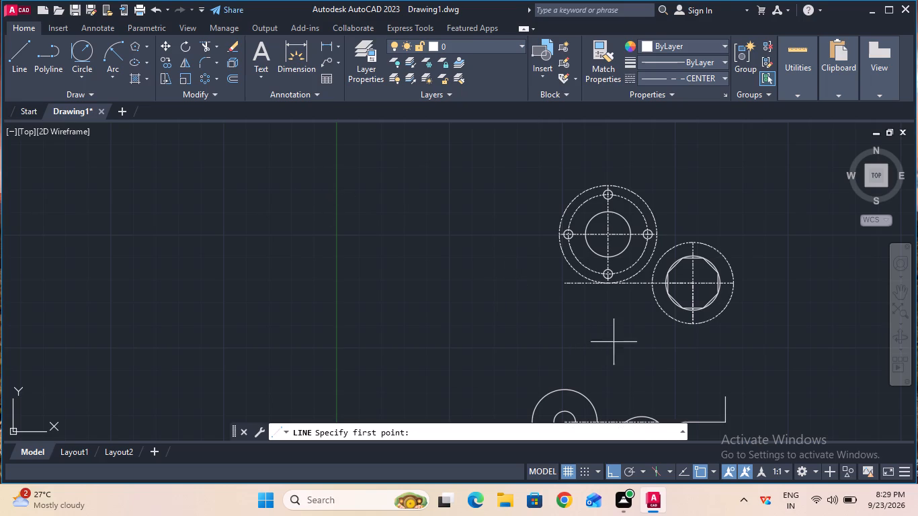
left_click(690, 327)
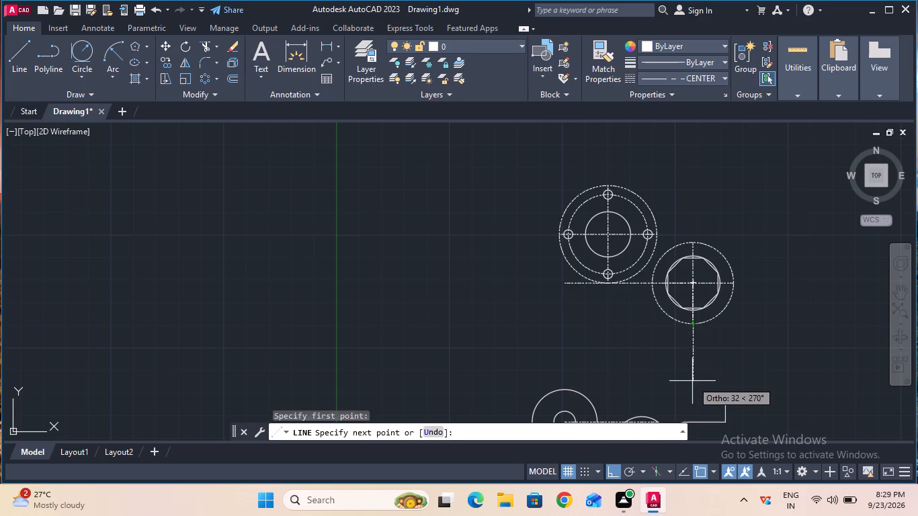
key("3")
key("9")
key("Return")
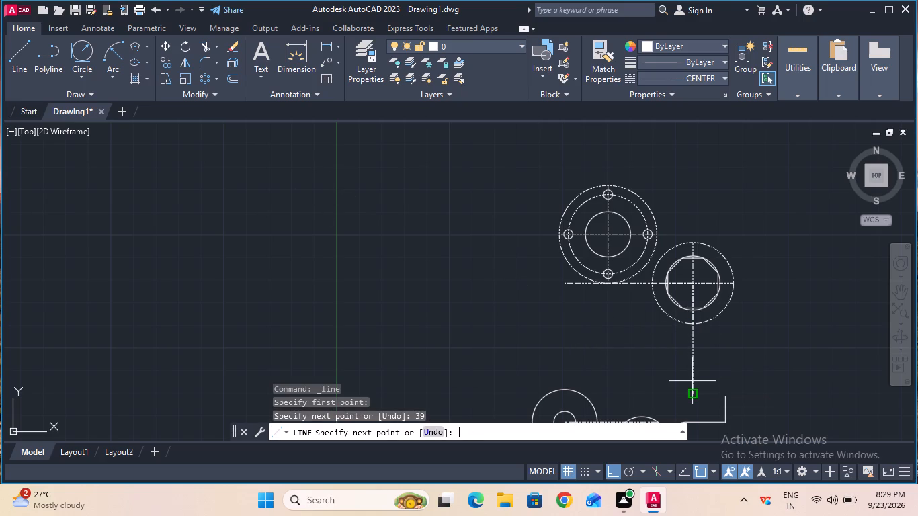
key("F1")
key("Escape")
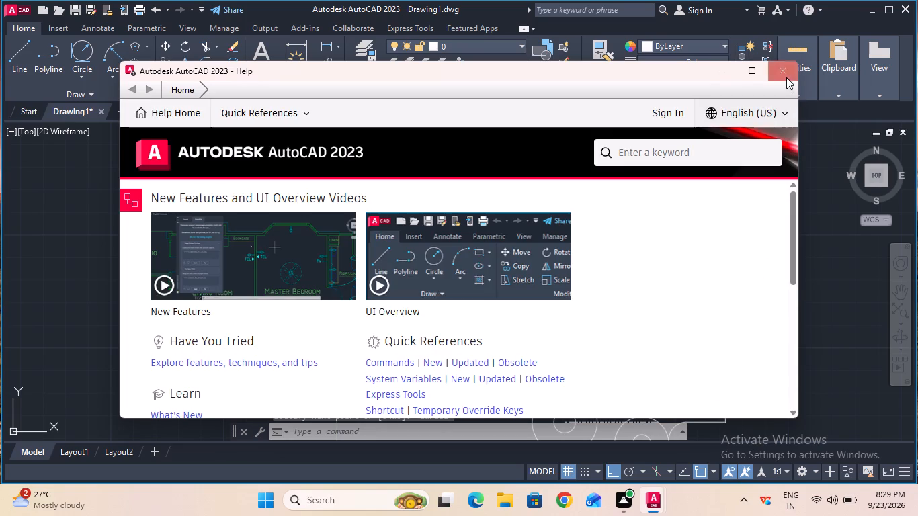
left_click(783, 76)
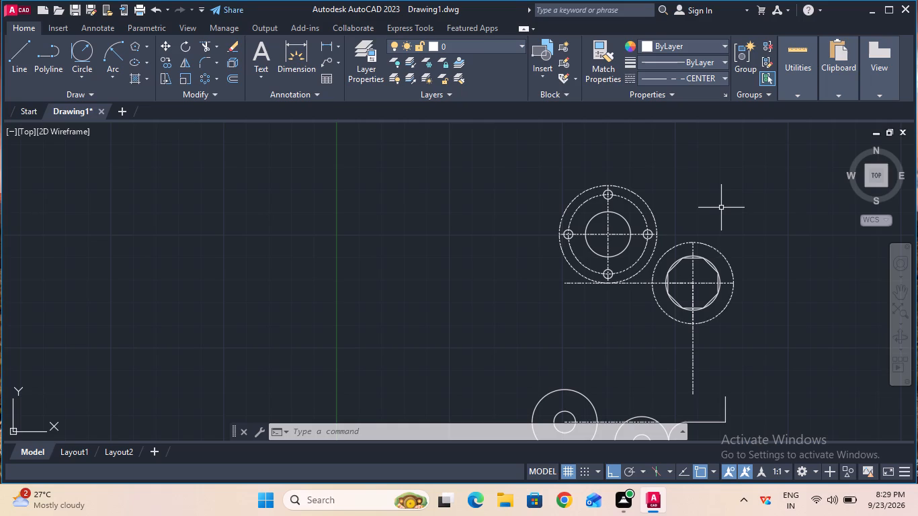
key("Escape")
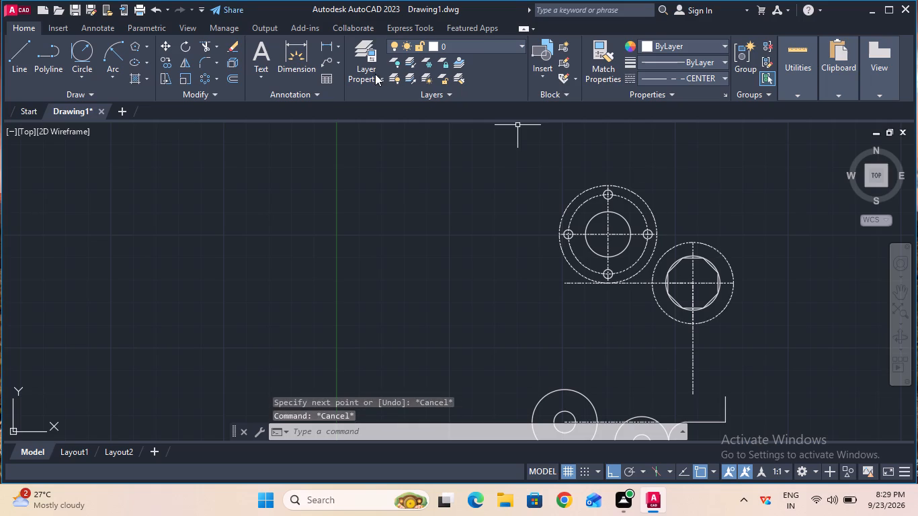
Measure again from the octagon boss centre to the bottom of its outer circle using a temporary linear dimension.
left_click(325, 48)
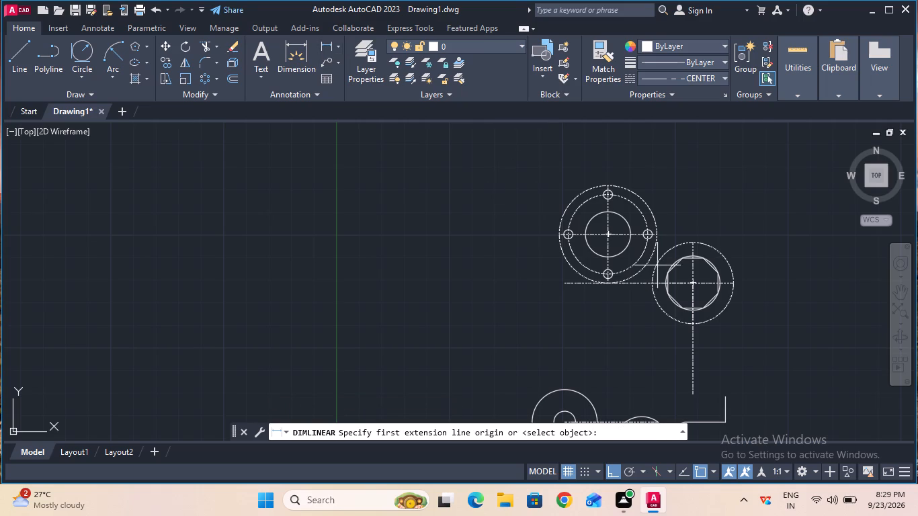
left_click(690, 285)
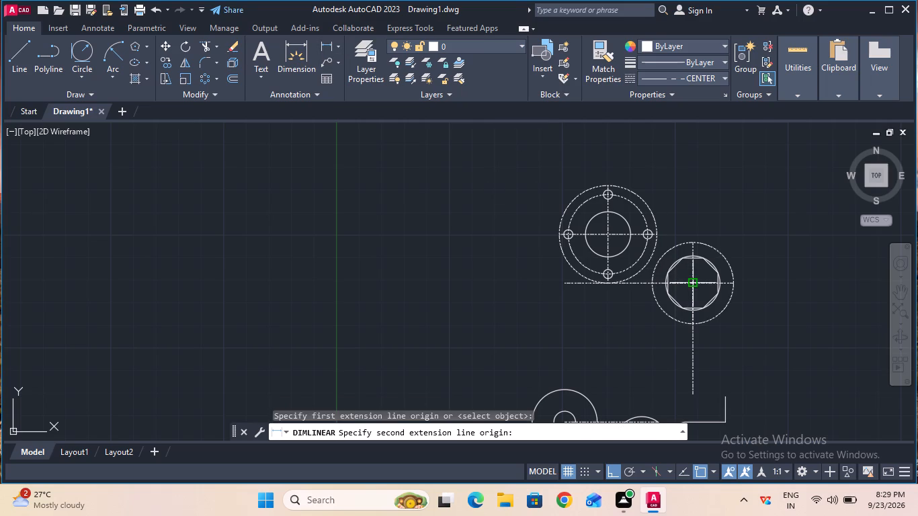
left_click(694, 328)
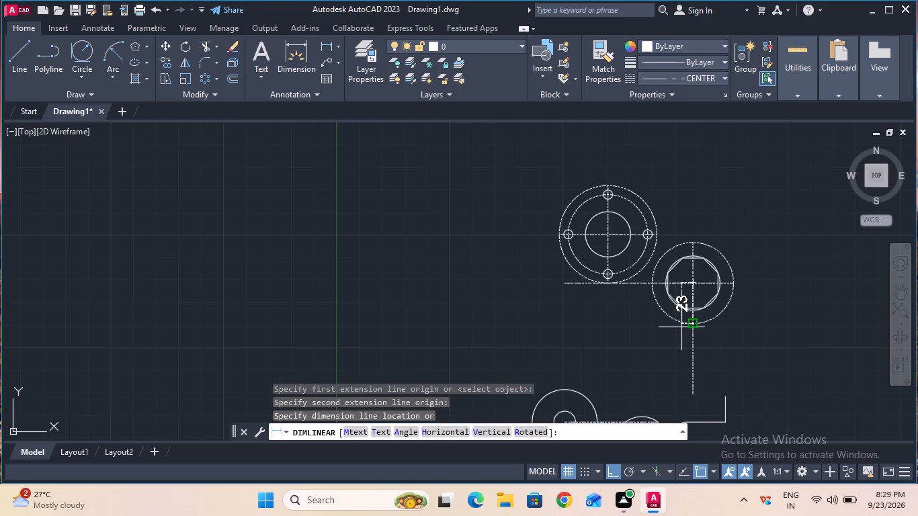
key("Escape")
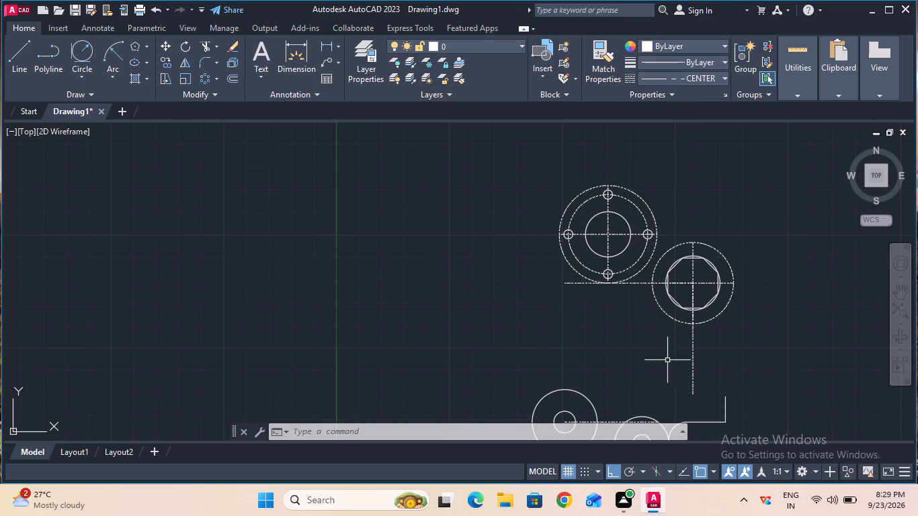
Using the ByBlock linetype, draw a horizontal line from the top of the 14 mm vertical line to the lower end of the 39 mm line.
left_click(650, 83)
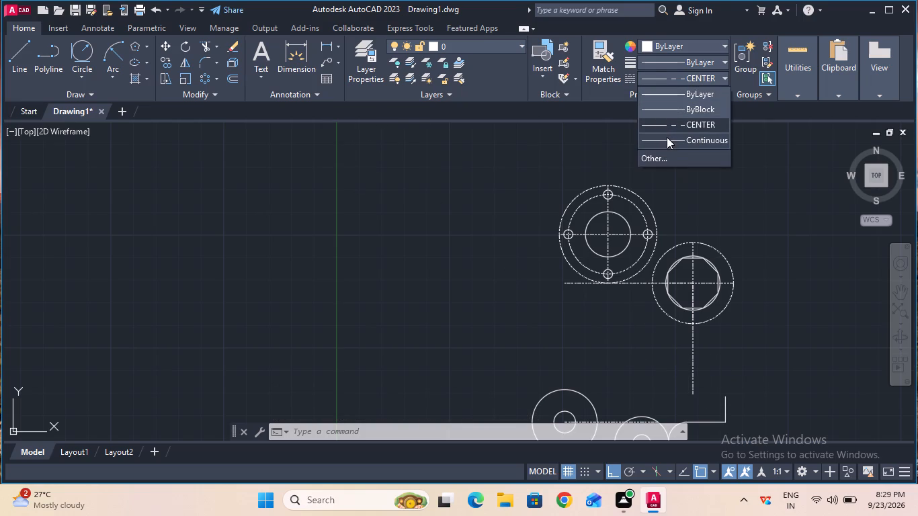
left_click(669, 114)
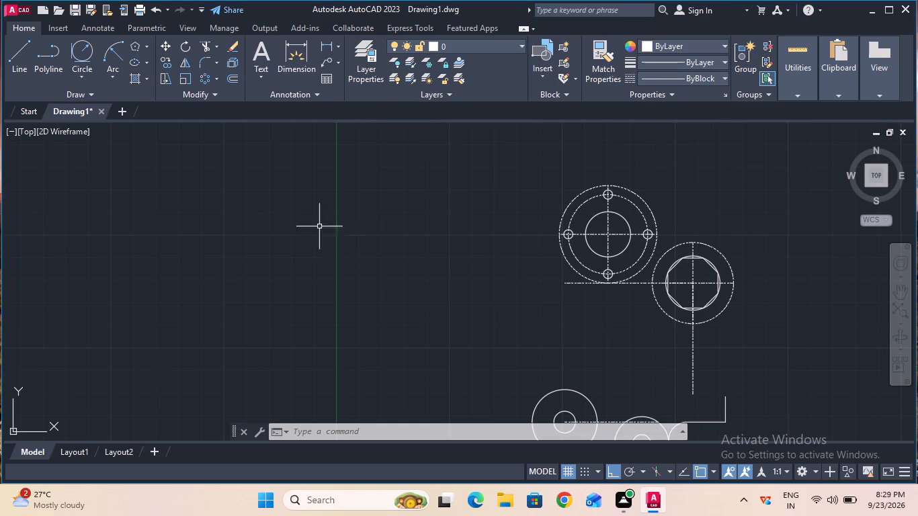
double_click(22, 53)
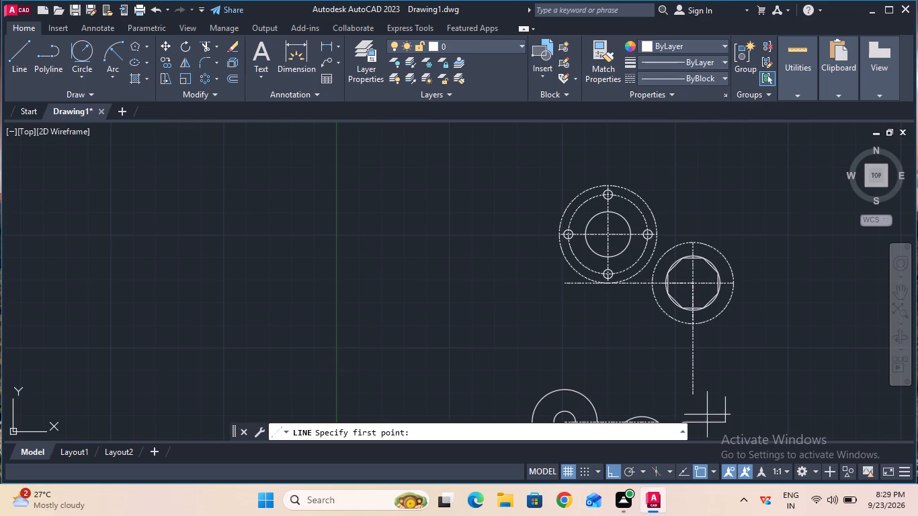
left_click(724, 400)
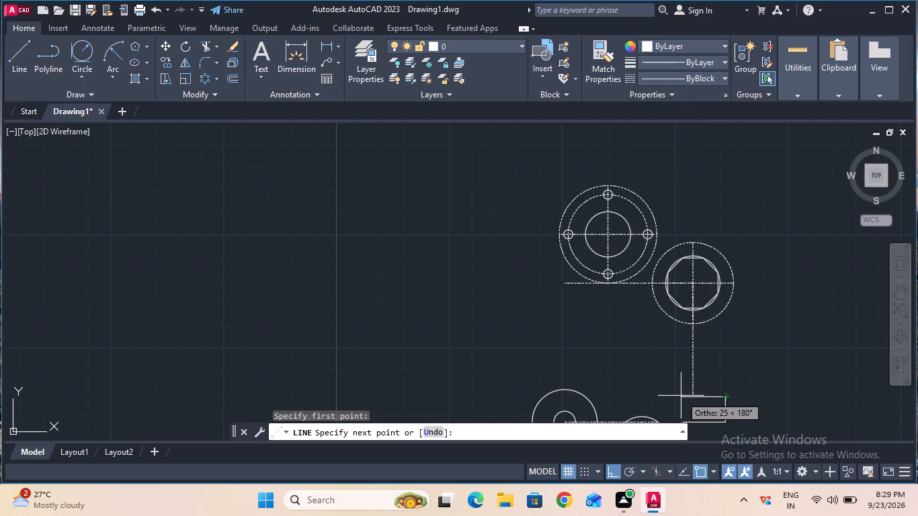
left_click(694, 396)
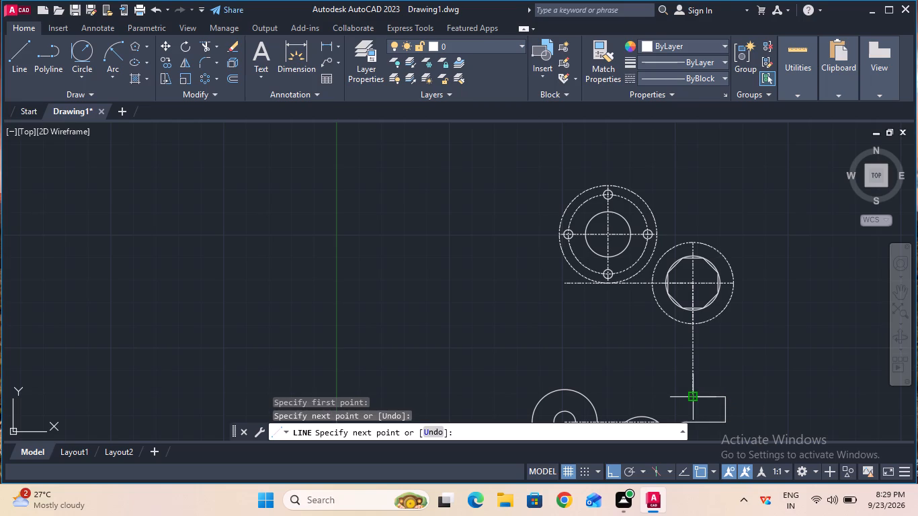
scroll(682, 370, "up", 2, "ctrl")
scroll(682, 370, "down", 1, "ctrl")
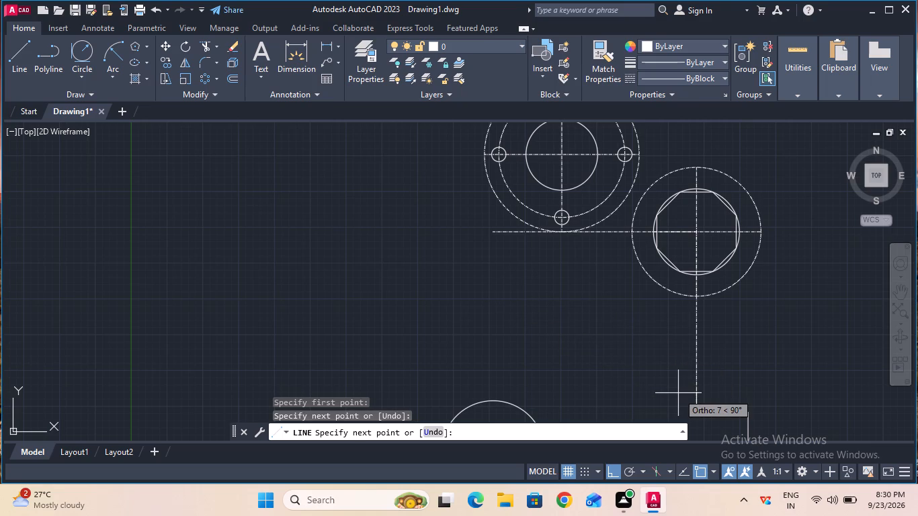
left_click(690, 405)
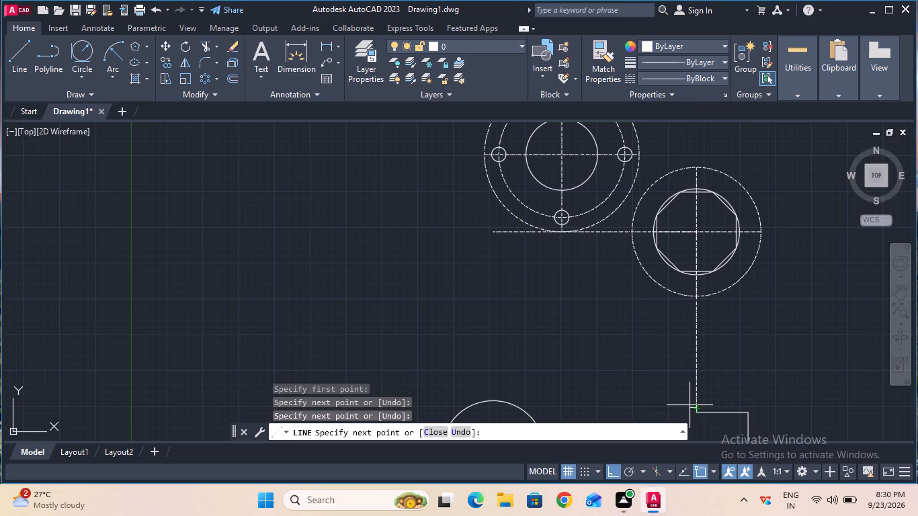
key("Escape")
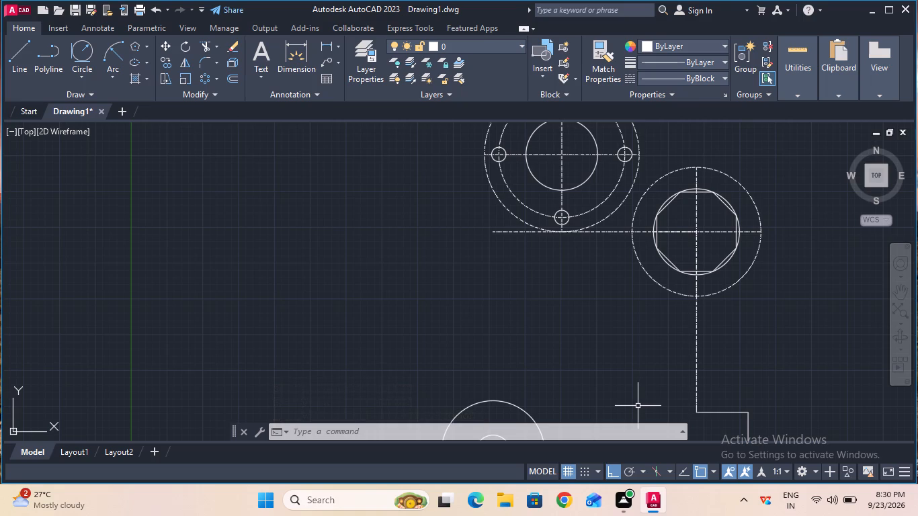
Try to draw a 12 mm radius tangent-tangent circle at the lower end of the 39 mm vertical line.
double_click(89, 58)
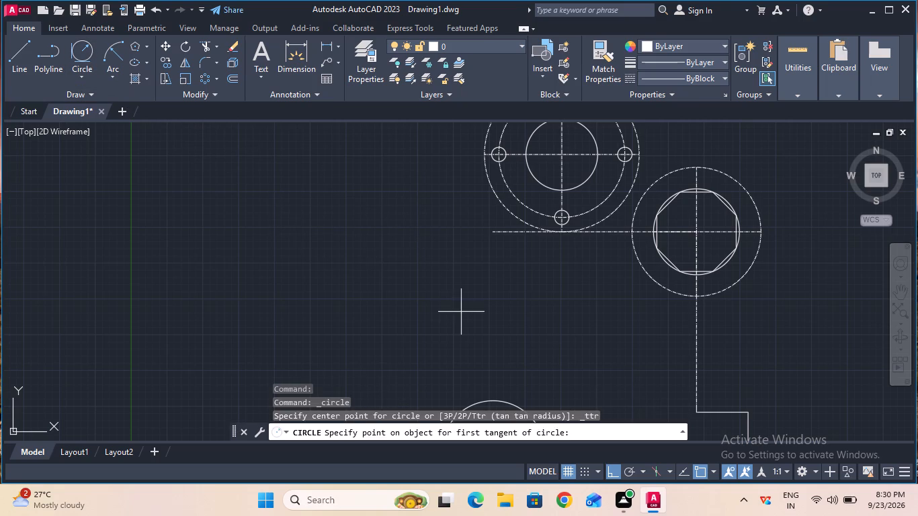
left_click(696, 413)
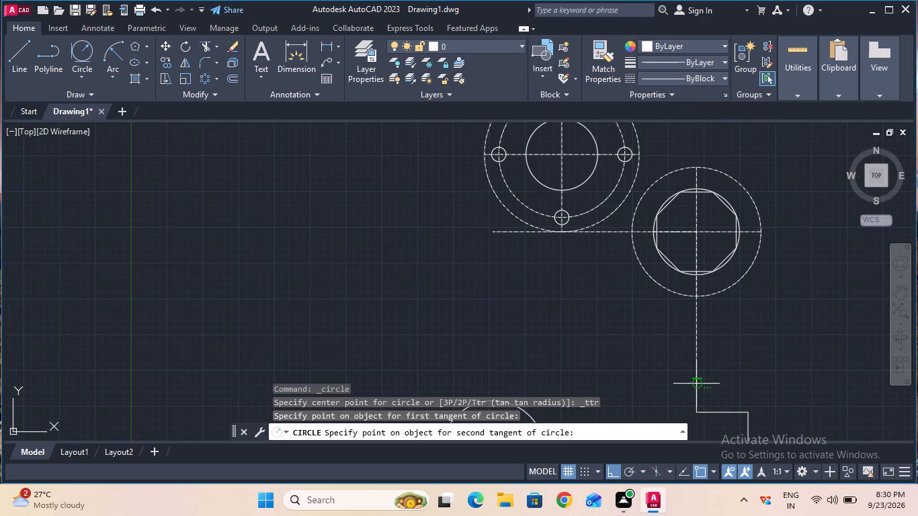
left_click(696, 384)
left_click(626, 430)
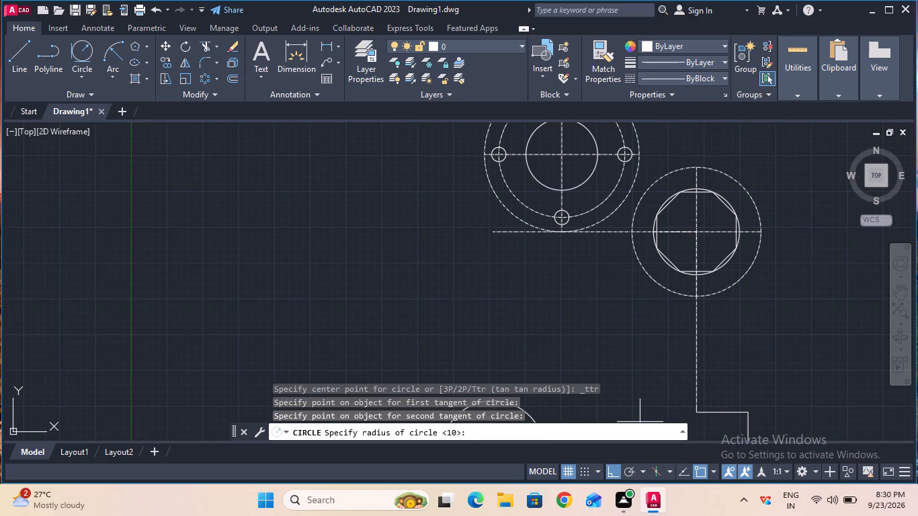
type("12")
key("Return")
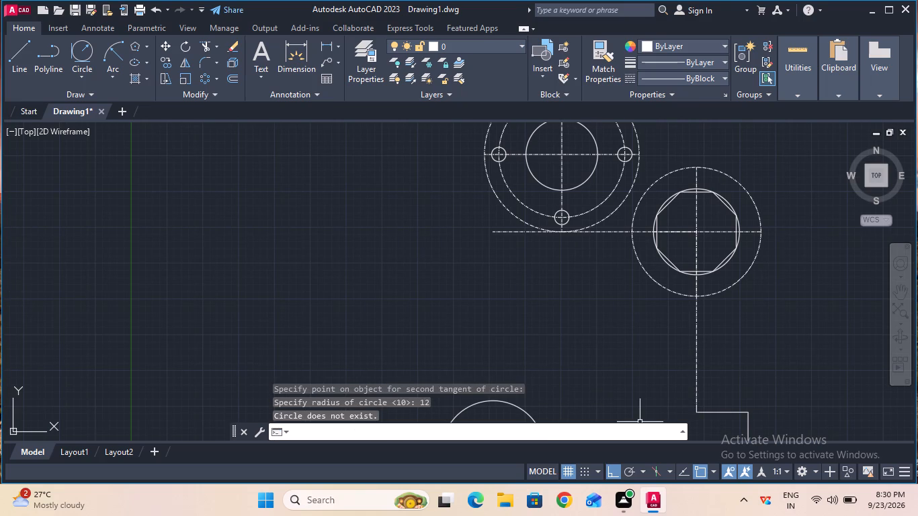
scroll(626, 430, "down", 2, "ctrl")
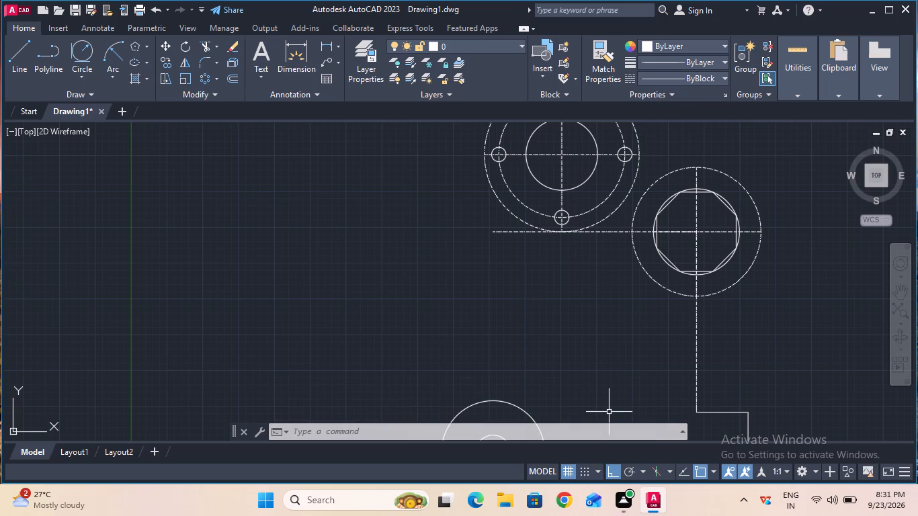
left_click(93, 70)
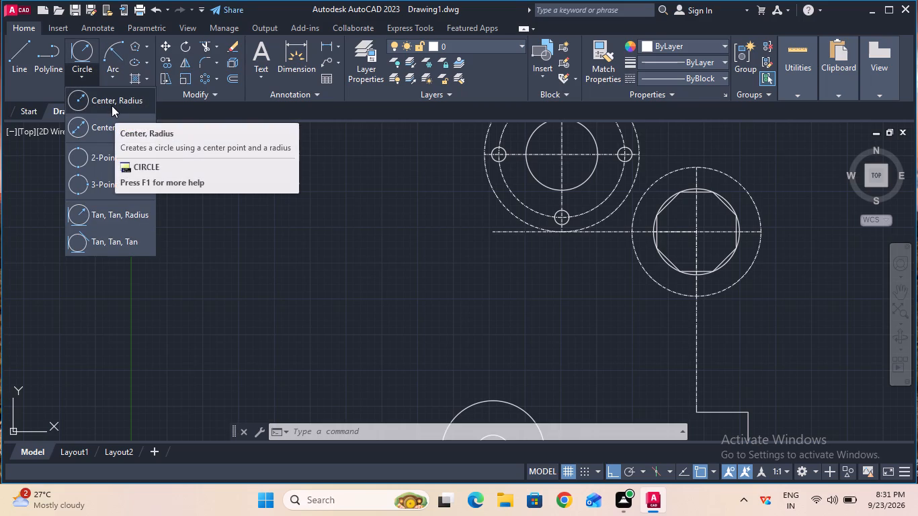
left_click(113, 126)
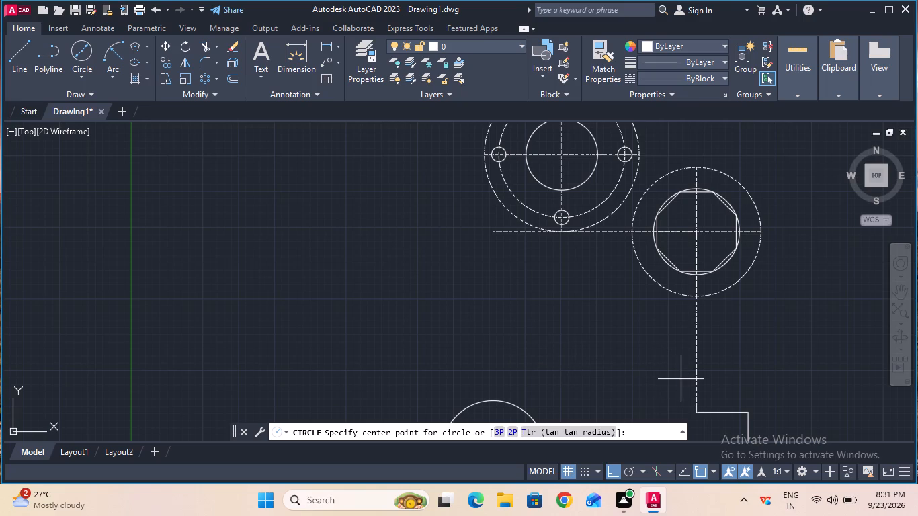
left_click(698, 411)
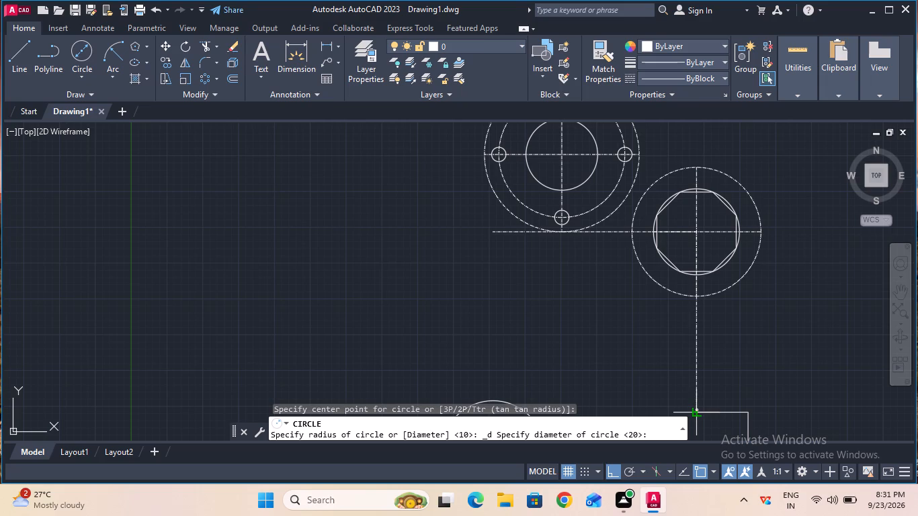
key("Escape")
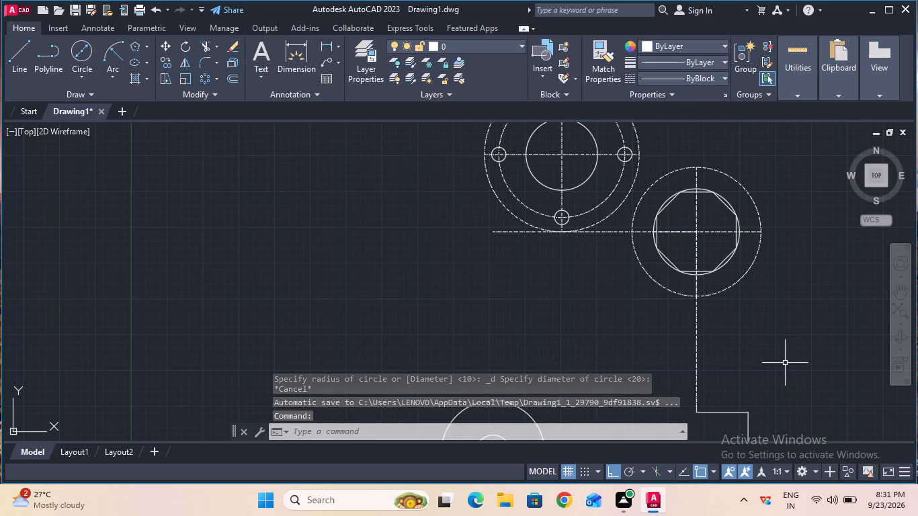
Draw a 24 mm diameter circle centred on the lower end of the 39 mm vertical line.
left_click(893, 290)
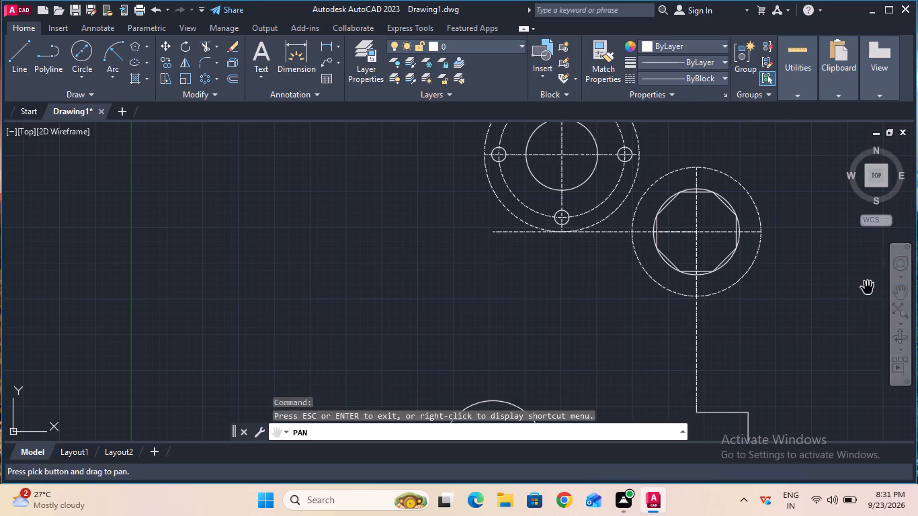
left_click_drag(790, 303, 784, 249)
key("Escape")
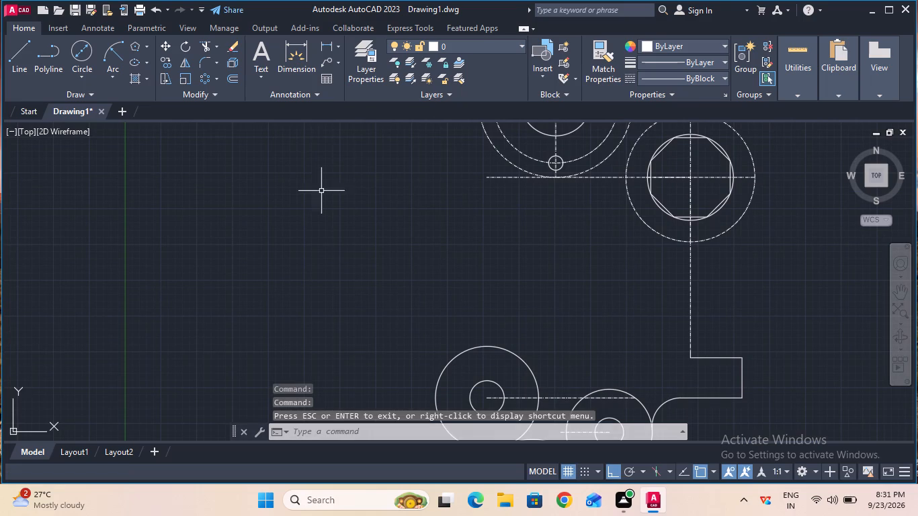
left_click(85, 56)
left_click(692, 356)
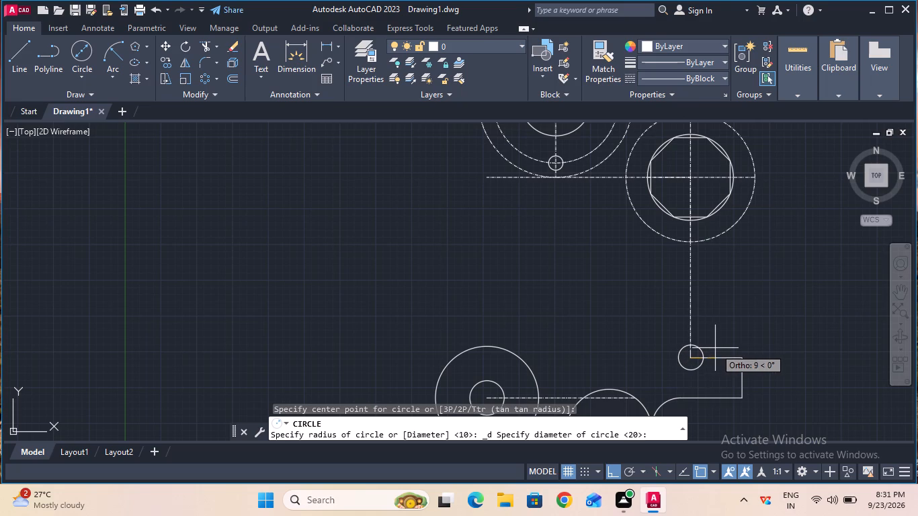
type("12")
key("BackSpace")
key("BackSpace")
type("24")
key("Return")
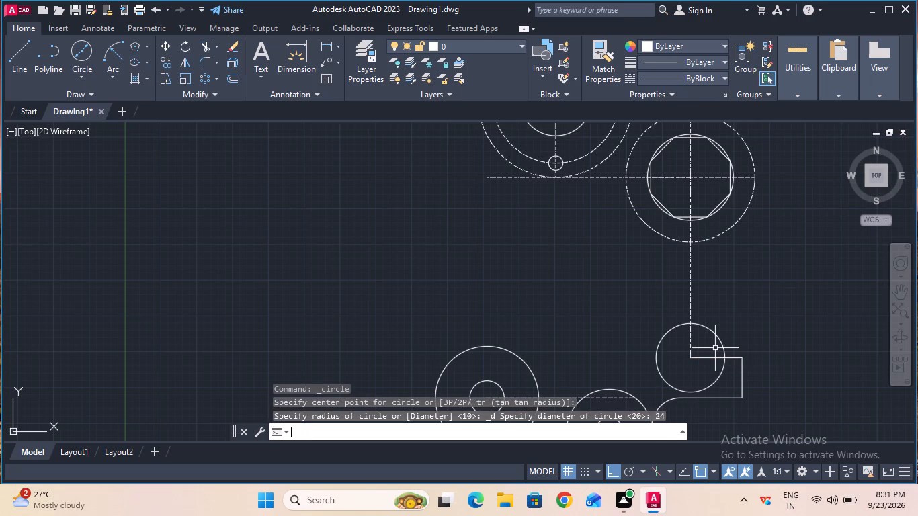
key("Escape")
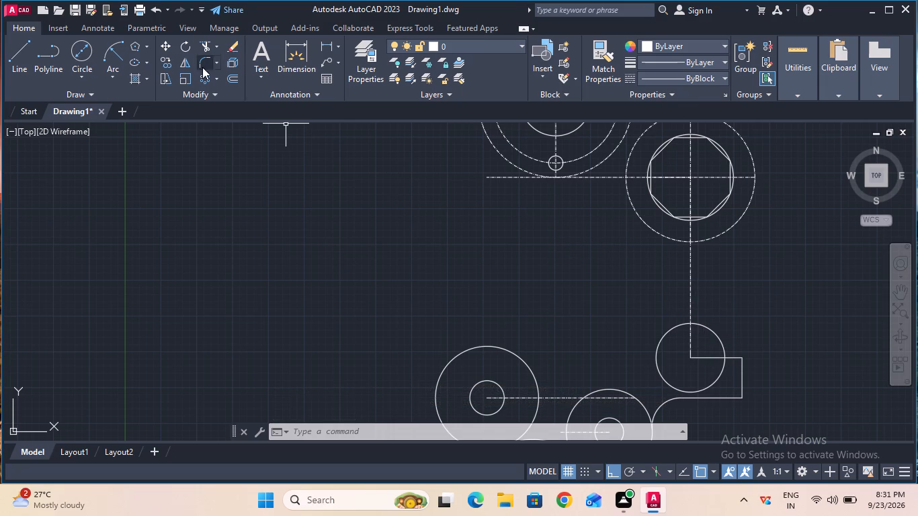
Move the 24 mm circle up so its bottom quadrant sits on the lower end of the 39 mm vertical line.
left_click(167, 46)
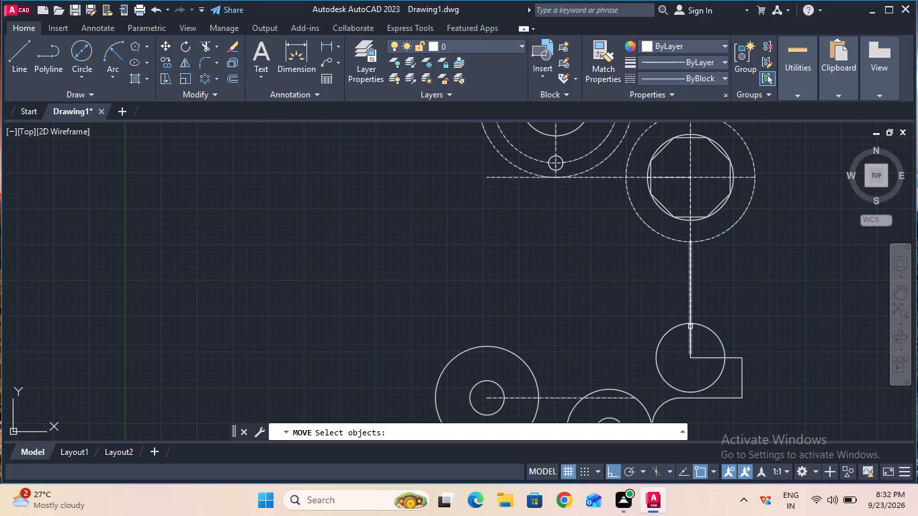
left_click(685, 325)
key("Return")
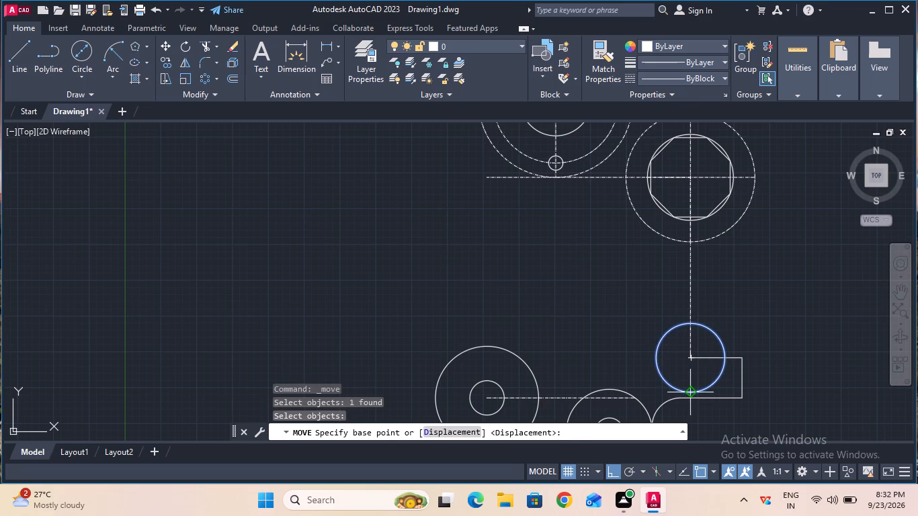
left_click(693, 396)
left_click(694, 357)
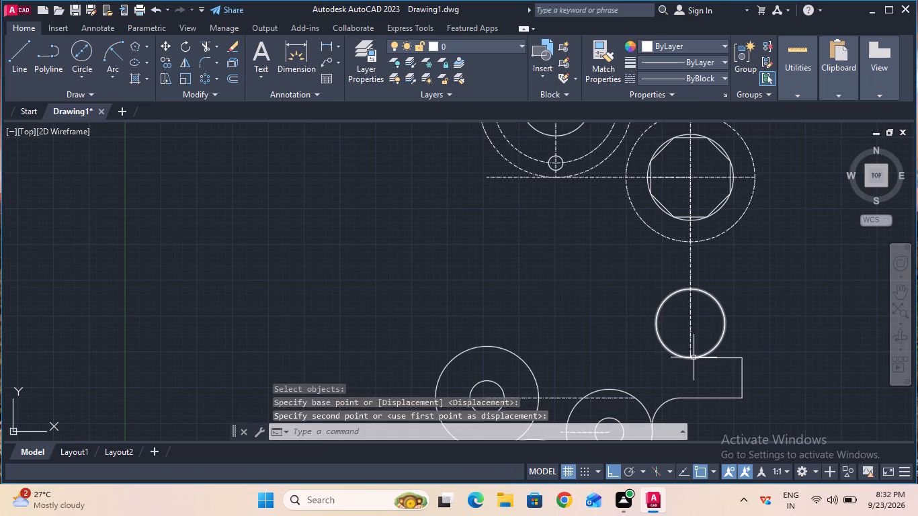
key("Escape")
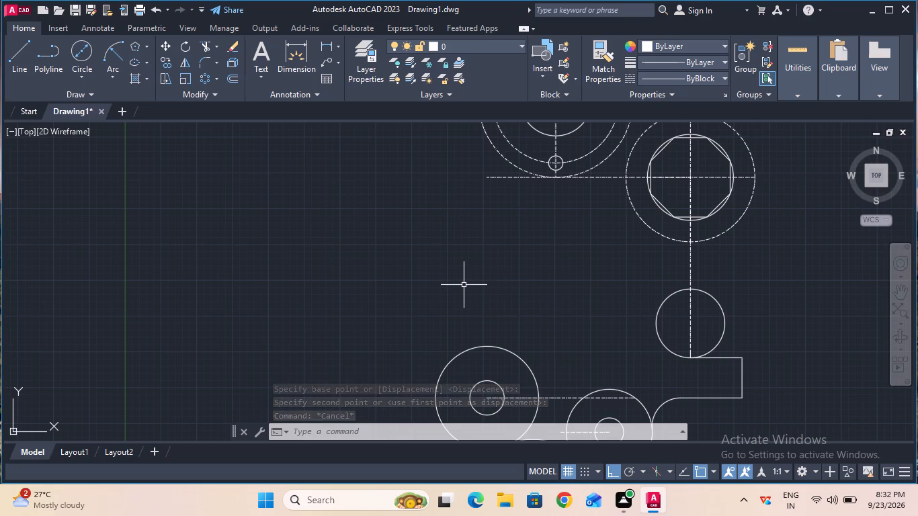
Trim away the half of the 24 mm circle to the right of the vertical centreline.
left_click(204, 50)
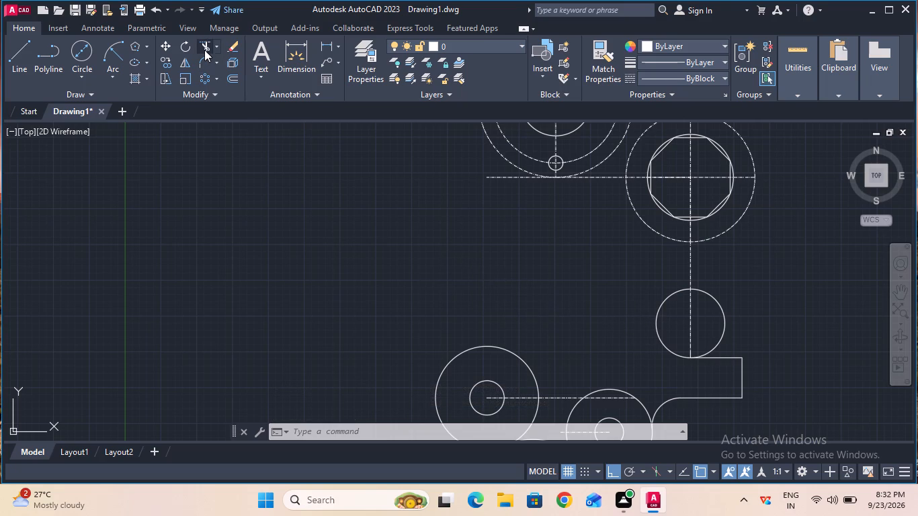
left_click(714, 298)
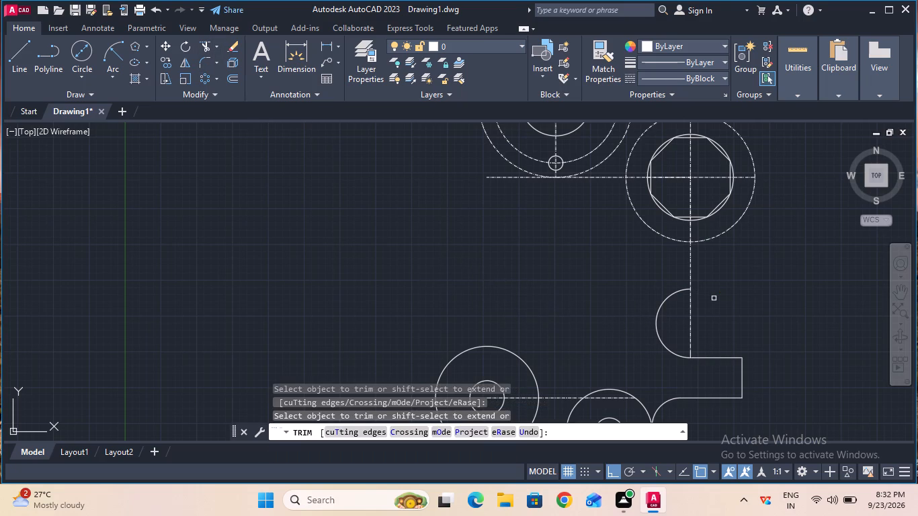
key("Escape")
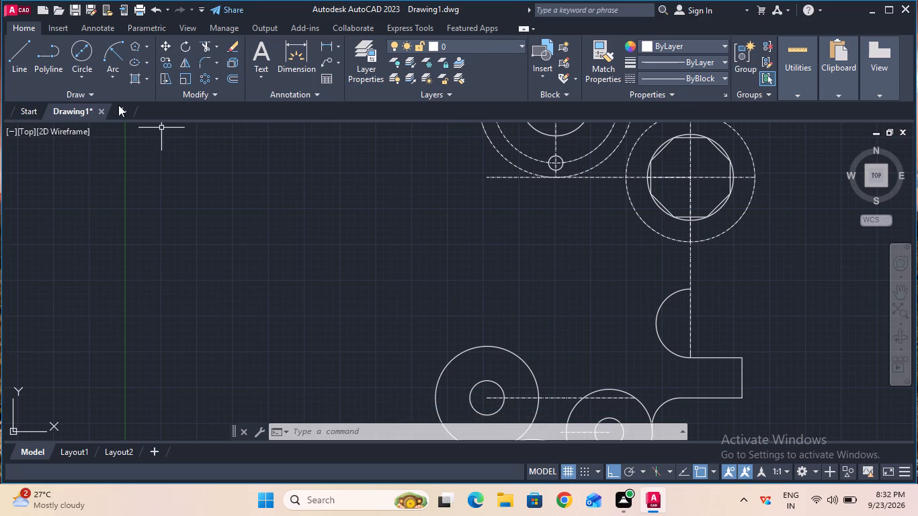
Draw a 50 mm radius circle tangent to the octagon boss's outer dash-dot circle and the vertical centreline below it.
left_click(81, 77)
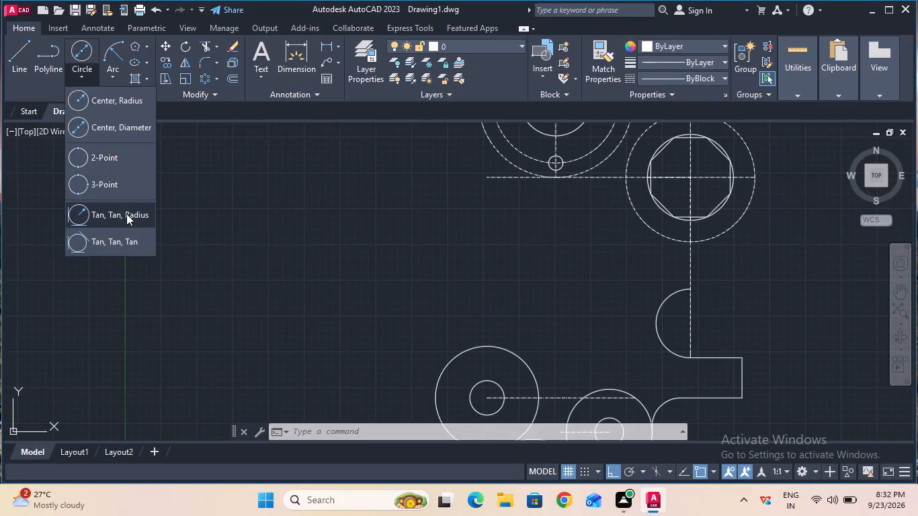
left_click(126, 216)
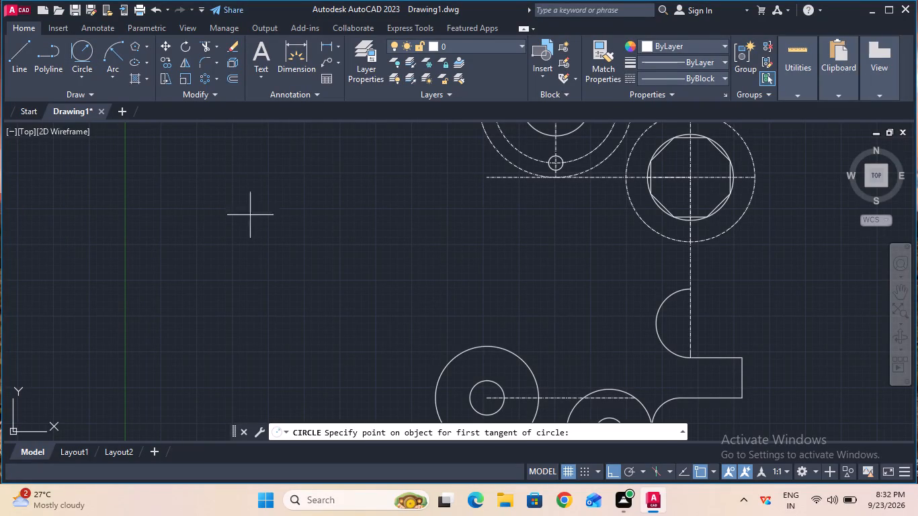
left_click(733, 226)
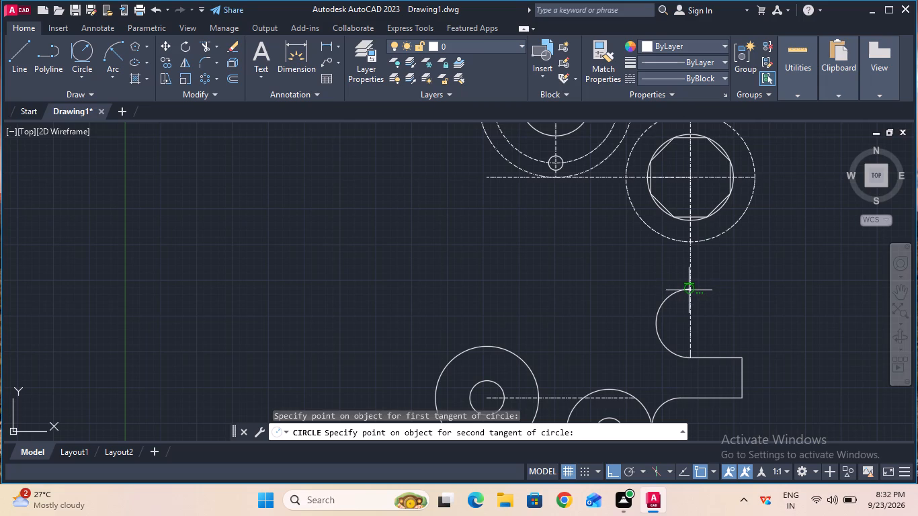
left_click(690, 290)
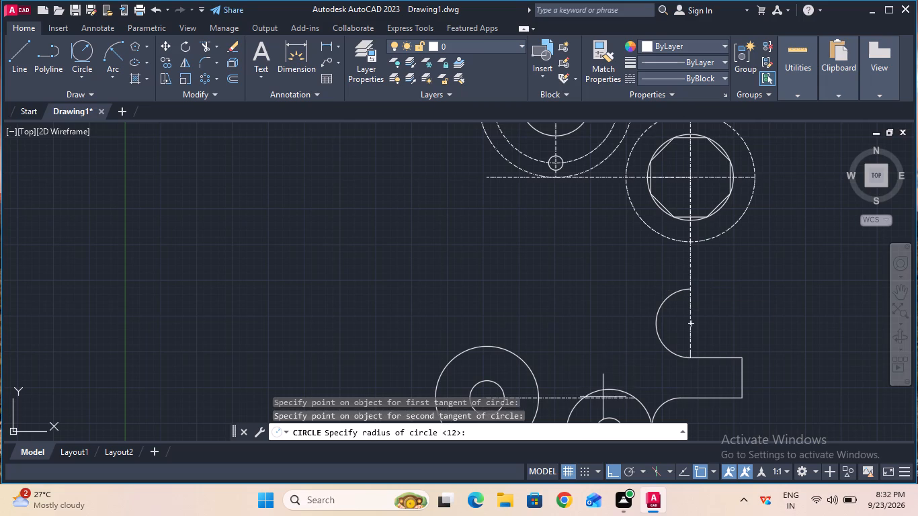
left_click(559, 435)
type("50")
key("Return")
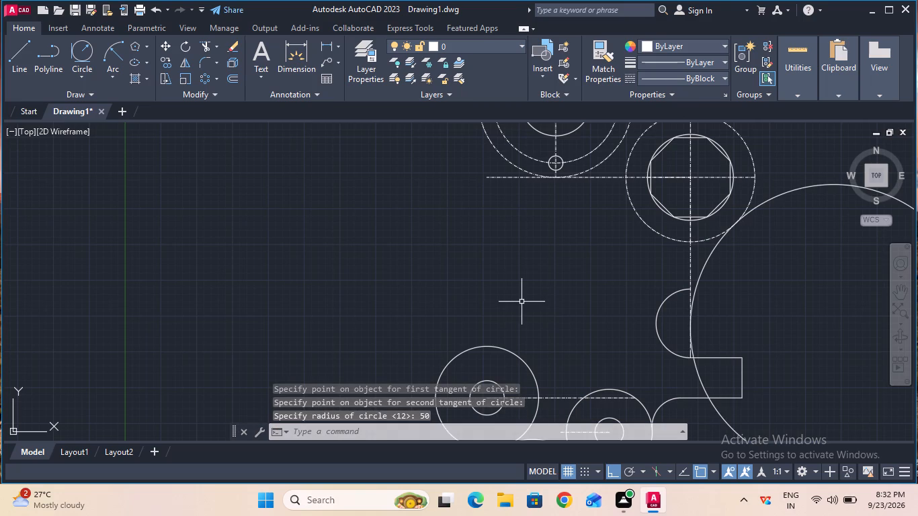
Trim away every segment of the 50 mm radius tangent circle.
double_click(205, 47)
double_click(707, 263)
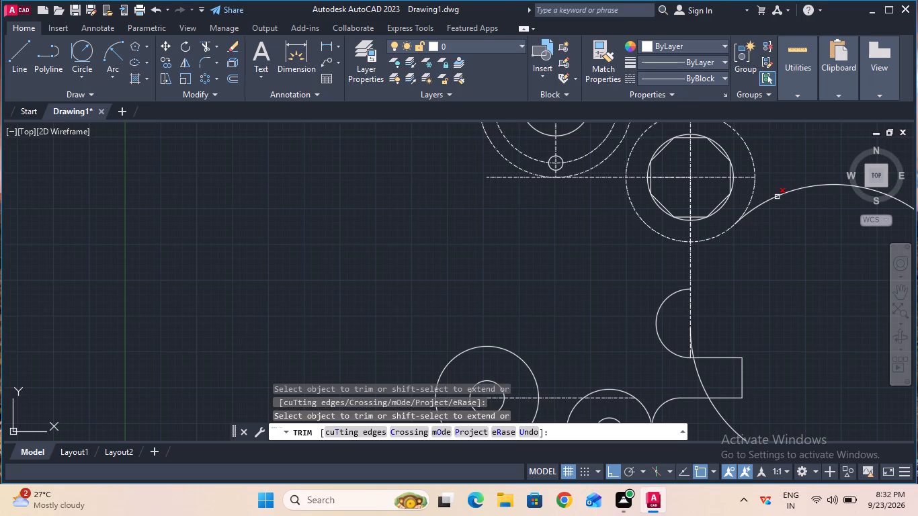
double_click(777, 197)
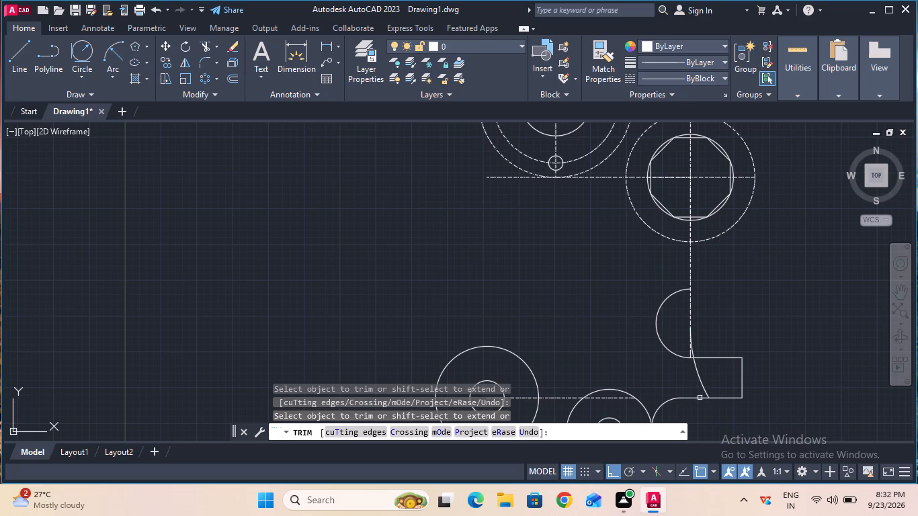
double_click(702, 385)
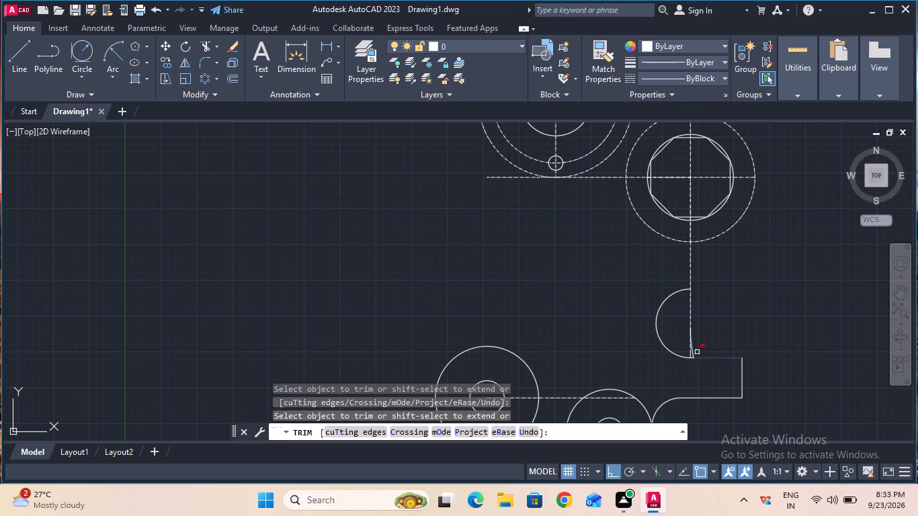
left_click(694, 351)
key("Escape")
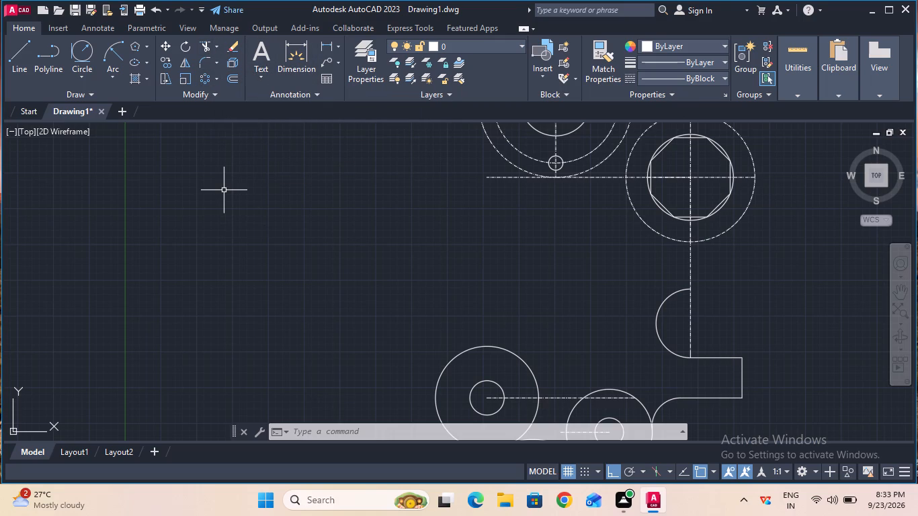
Delete the semicircle beside the lower end of the vertical centreline.
left_click(82, 55)
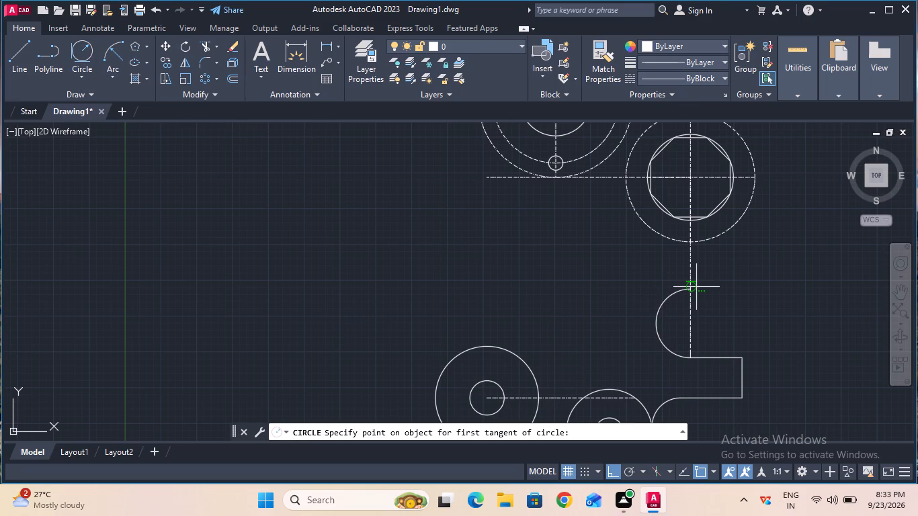
key("Escape")
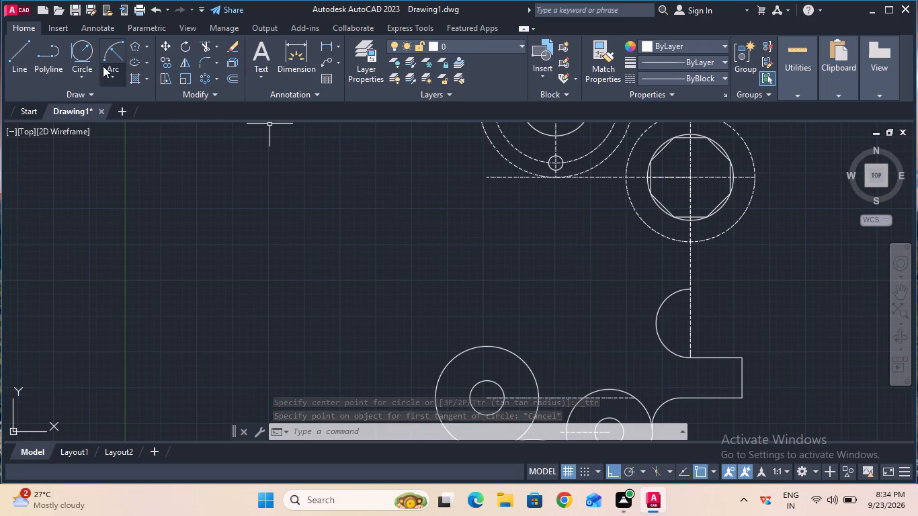
left_click(656, 316)
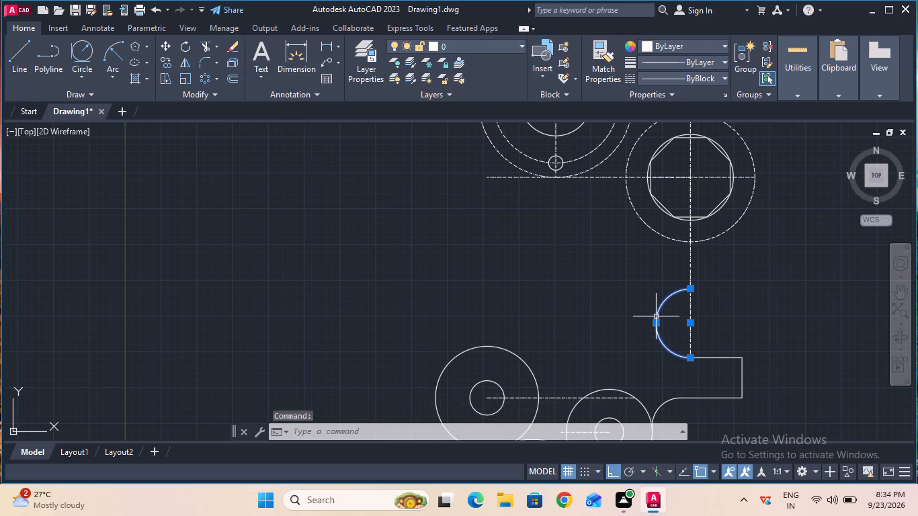
key("Delete")
Draw a 12 mm radius circle centred on the lower end of the vertical centreline below the octagon boss.
left_click(83, 69)
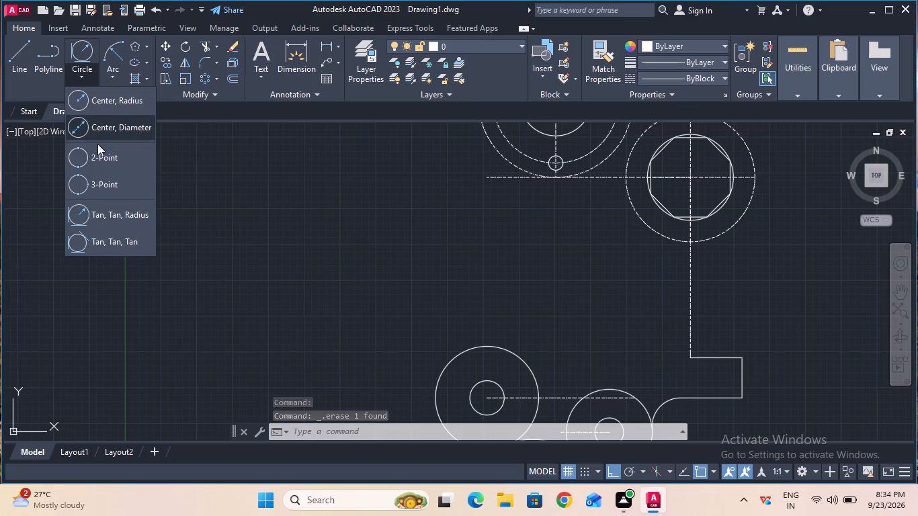
left_click(112, 110)
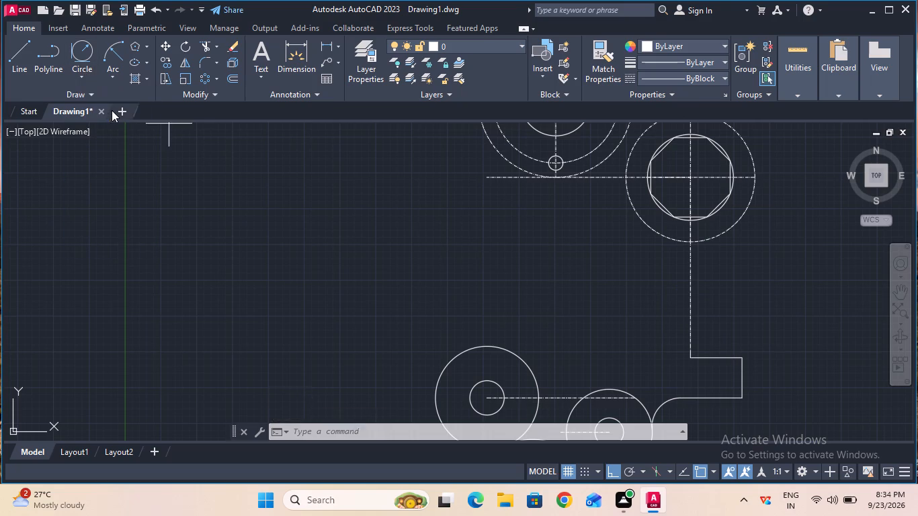
left_click(690, 358)
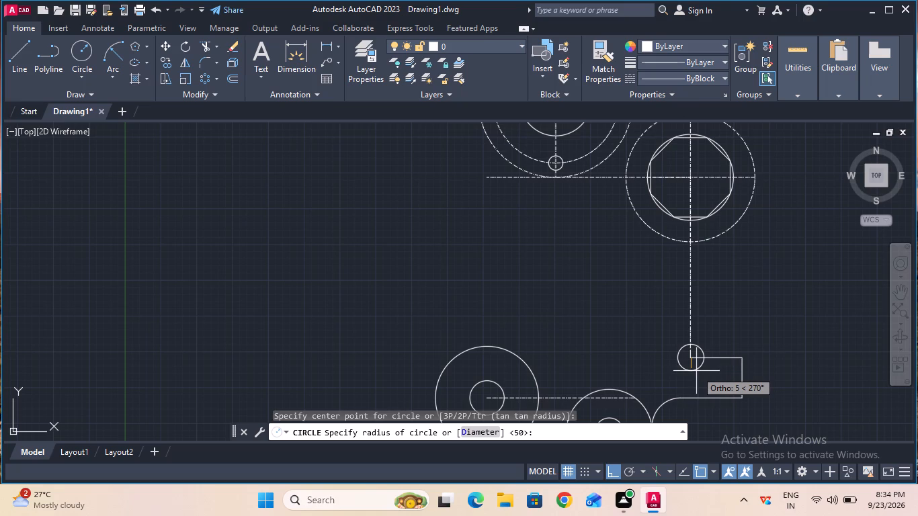
type("12")
key("Return")
key("Escape")
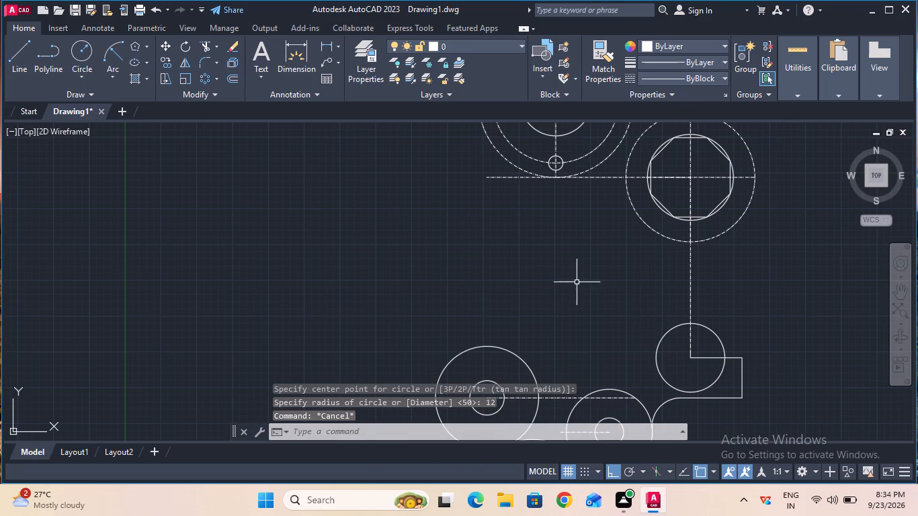
Move the 12 mm radius circle up so its bottom quadrant sits on the lower end of the vertical centreline.
left_click(162, 48)
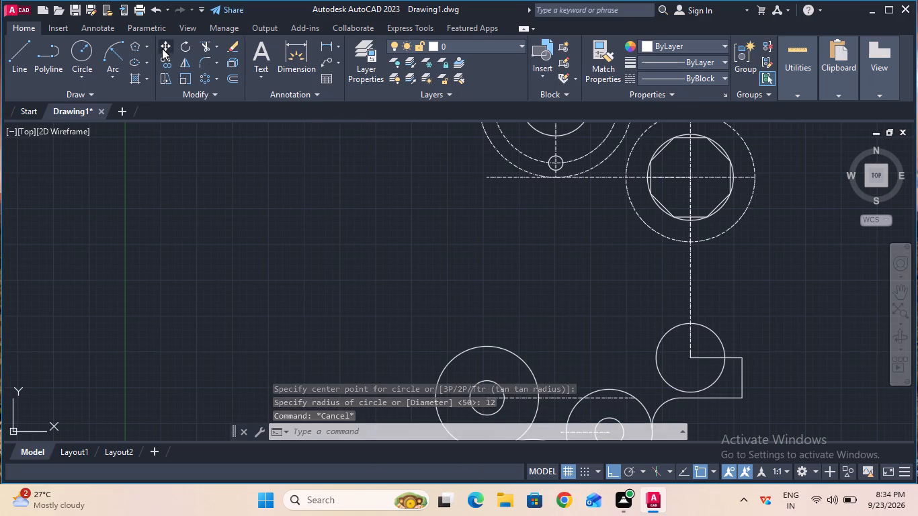
double_click(670, 330)
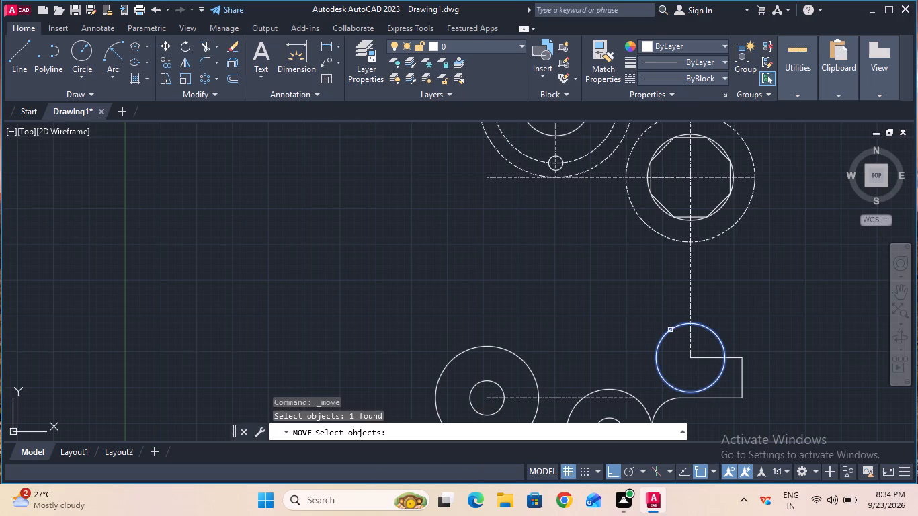
key("Return")
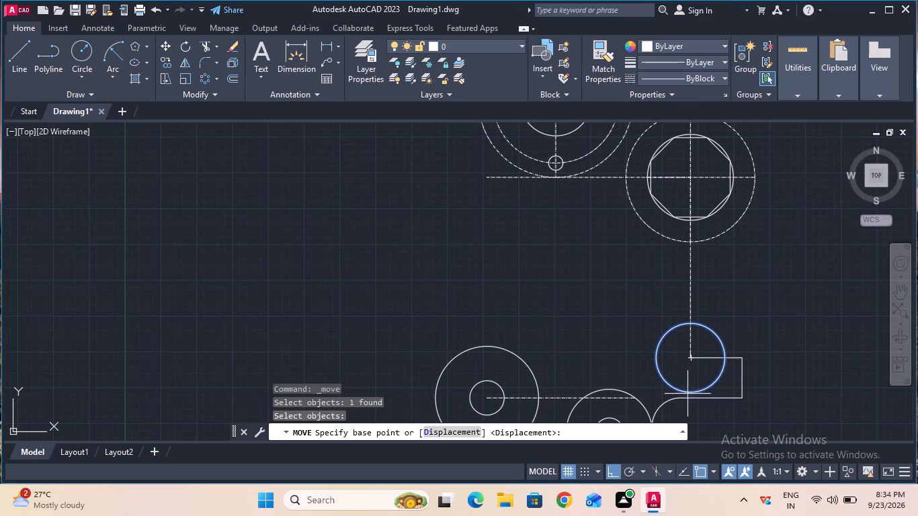
left_click(692, 396)
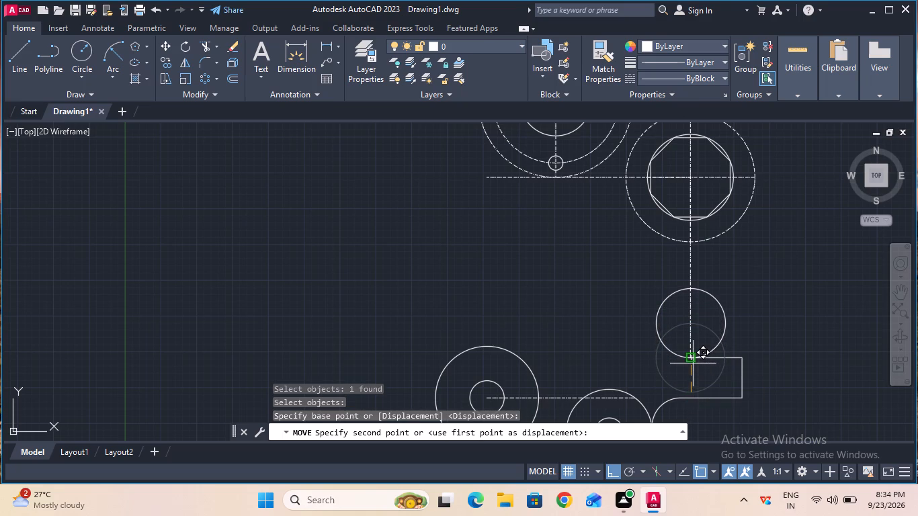
left_click(692, 359)
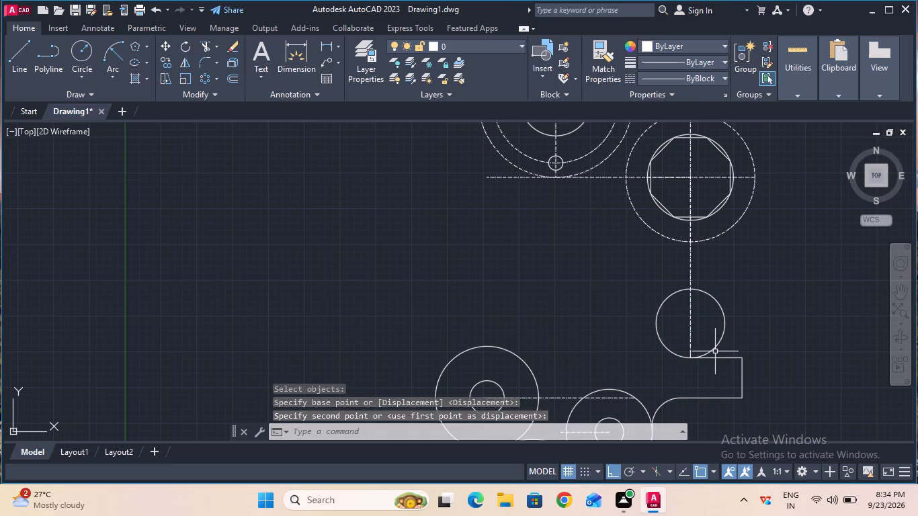
key("Escape")
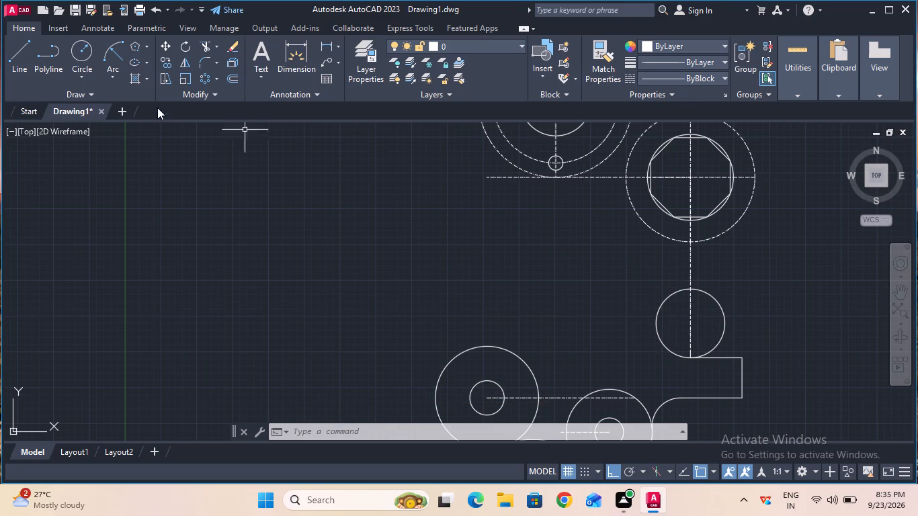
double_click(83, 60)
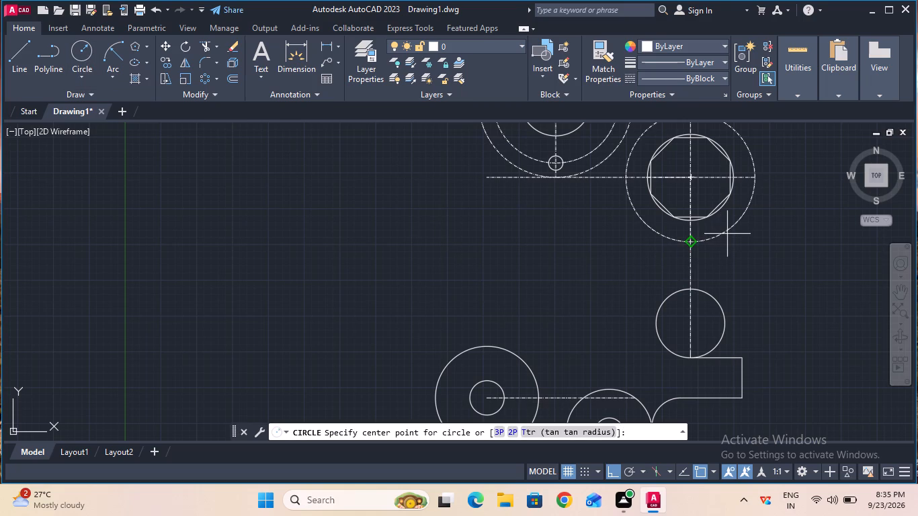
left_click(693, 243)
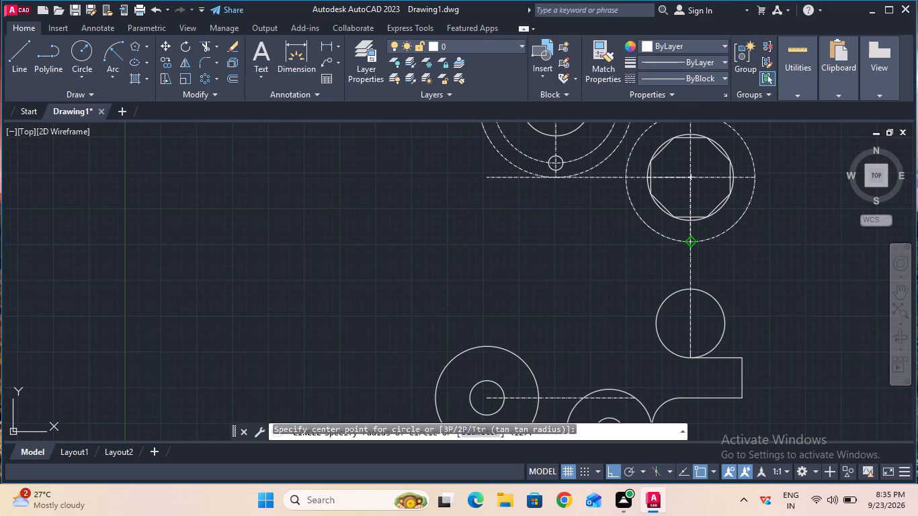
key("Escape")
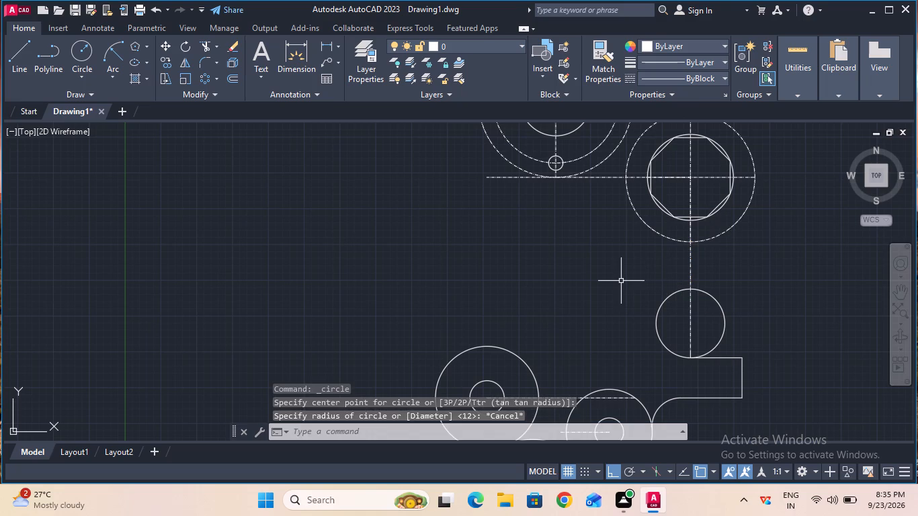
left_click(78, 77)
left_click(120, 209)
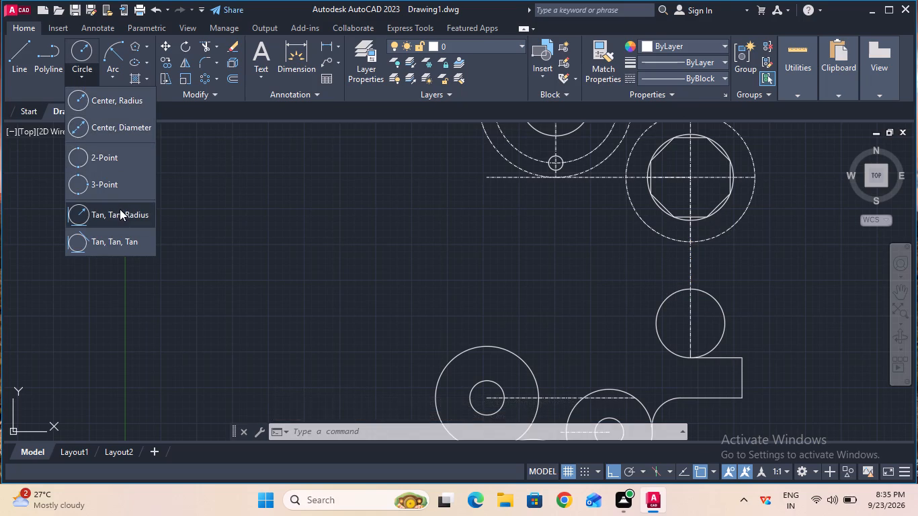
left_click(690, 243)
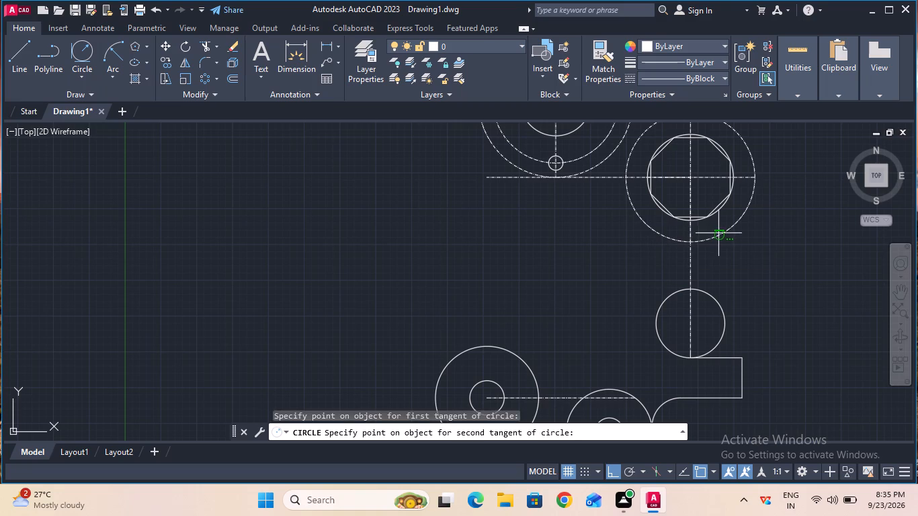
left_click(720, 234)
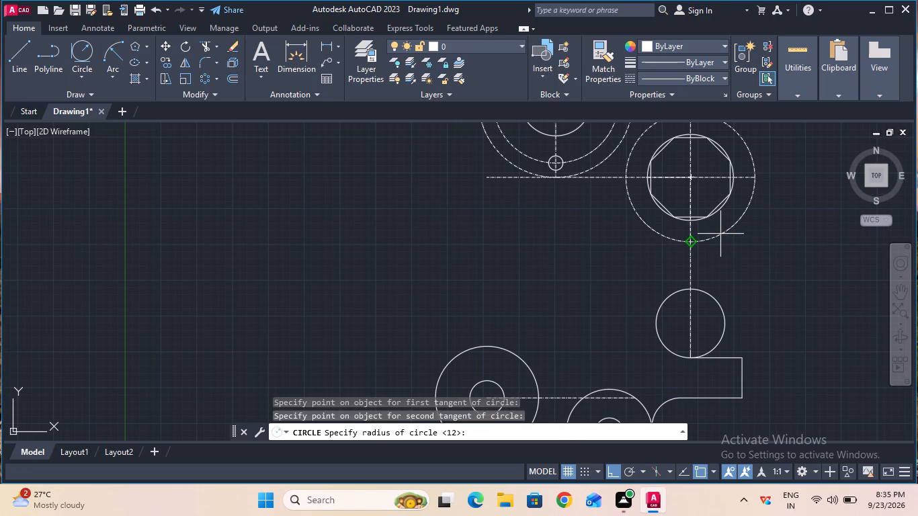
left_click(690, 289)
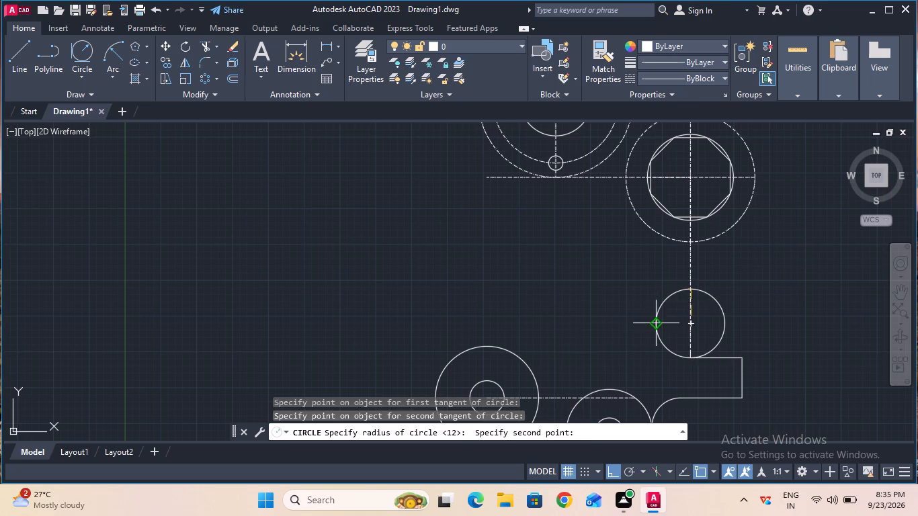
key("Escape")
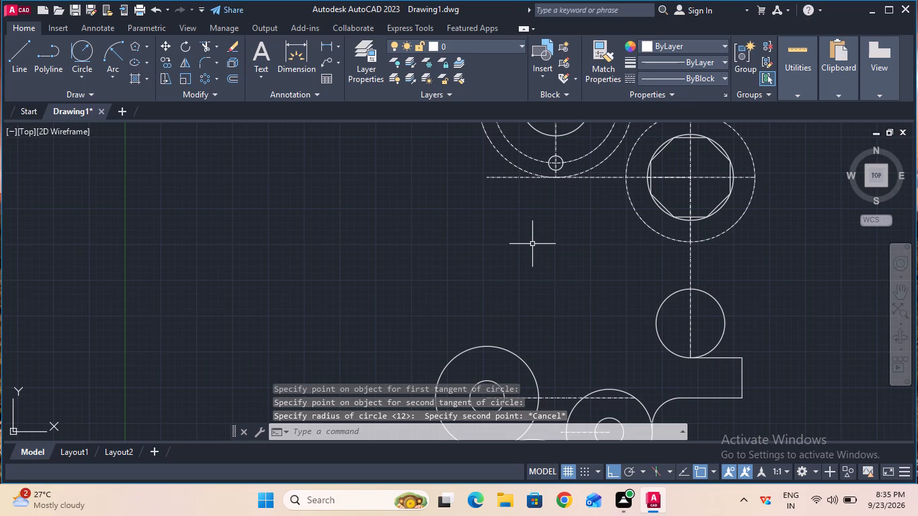
Draw a 50 mm radius circle tangent to the 12 mm radius circle and the octagon boss's outer dashed circle.
double_click(70, 54)
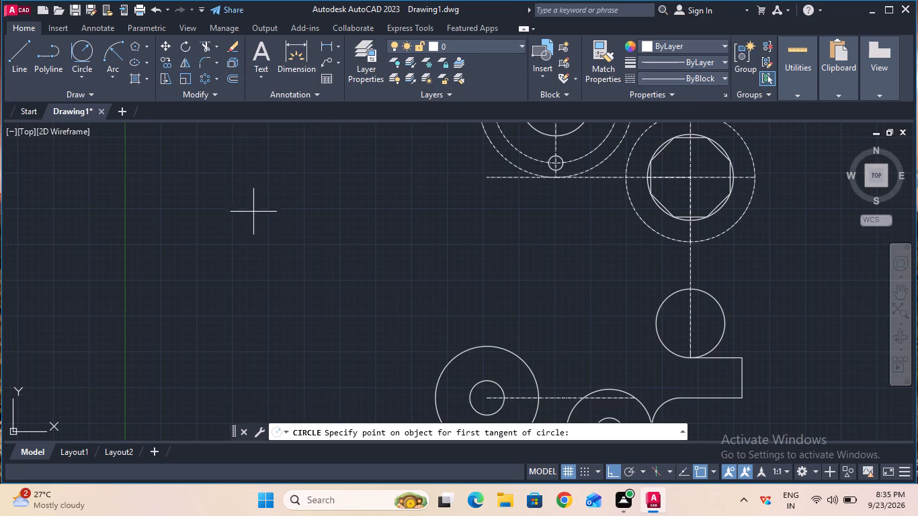
left_click(659, 312)
left_click(718, 236)
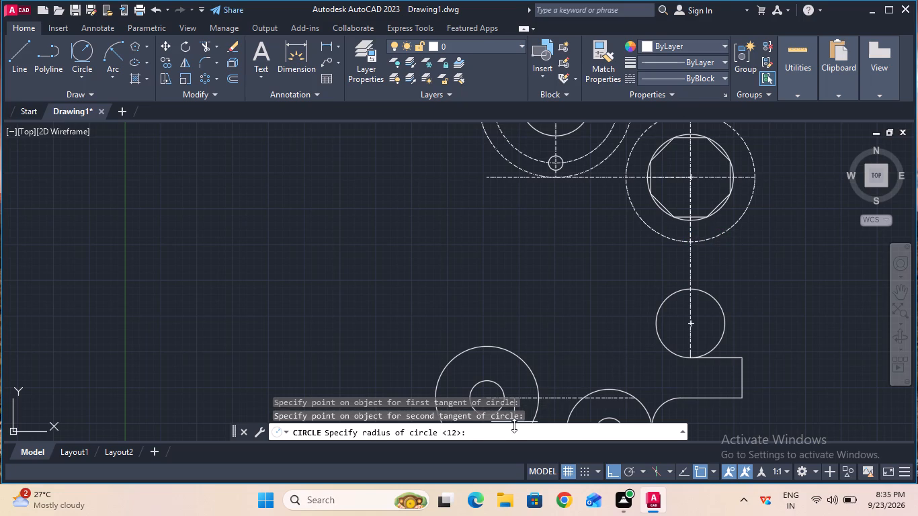
double_click(514, 425)
type("50")
key("Return")
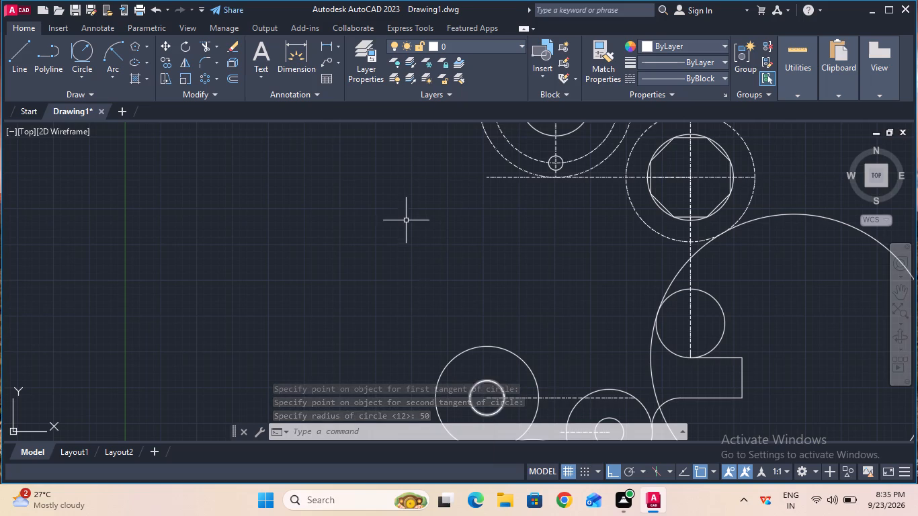
Trim the 50 mm and 12 mm radius circles to leave one S-shaped edge from the octagon boss to the lower step.
left_click(206, 48)
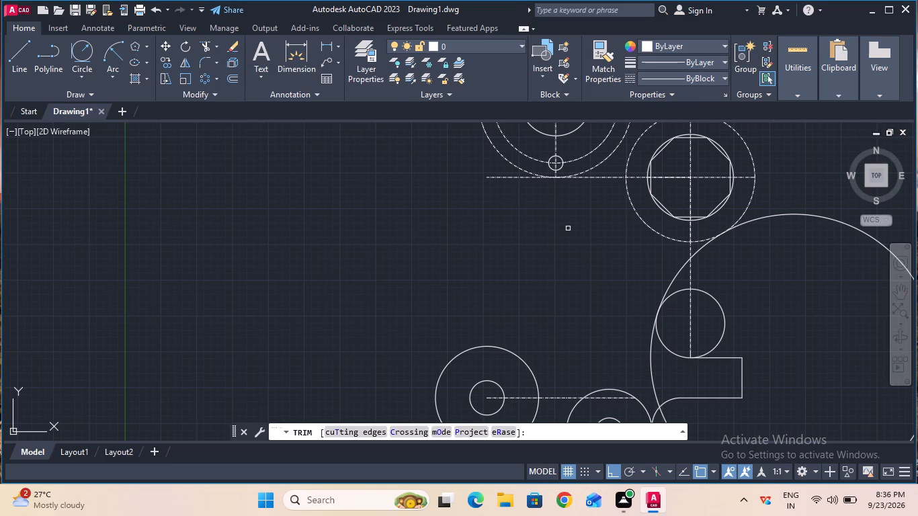
left_click(724, 315)
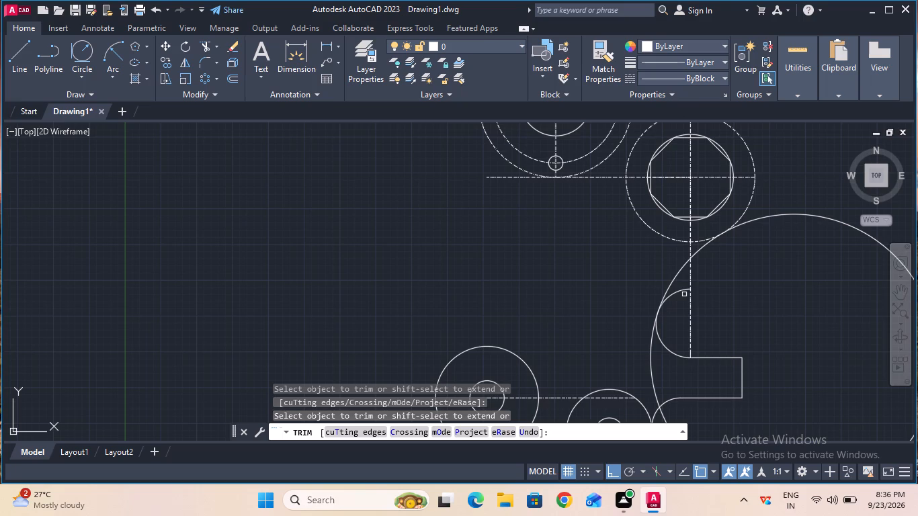
left_click(681, 292)
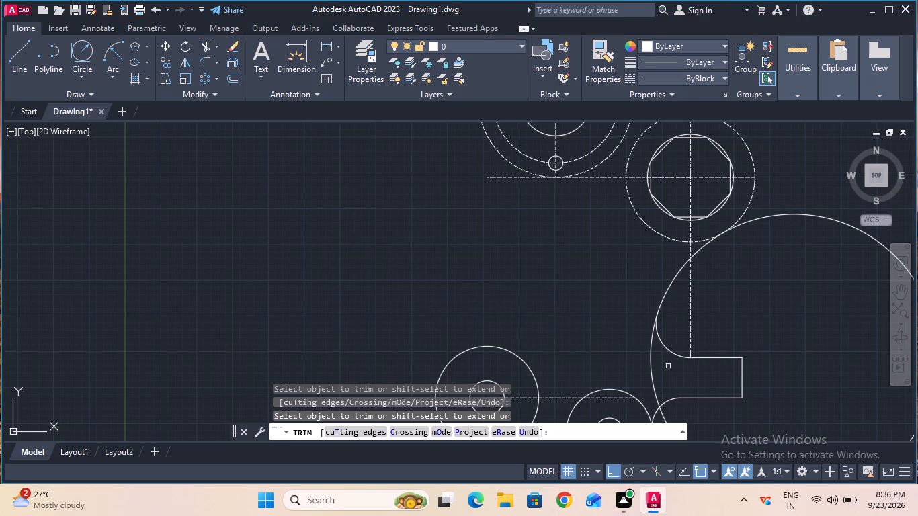
left_click(655, 383)
left_click(818, 216)
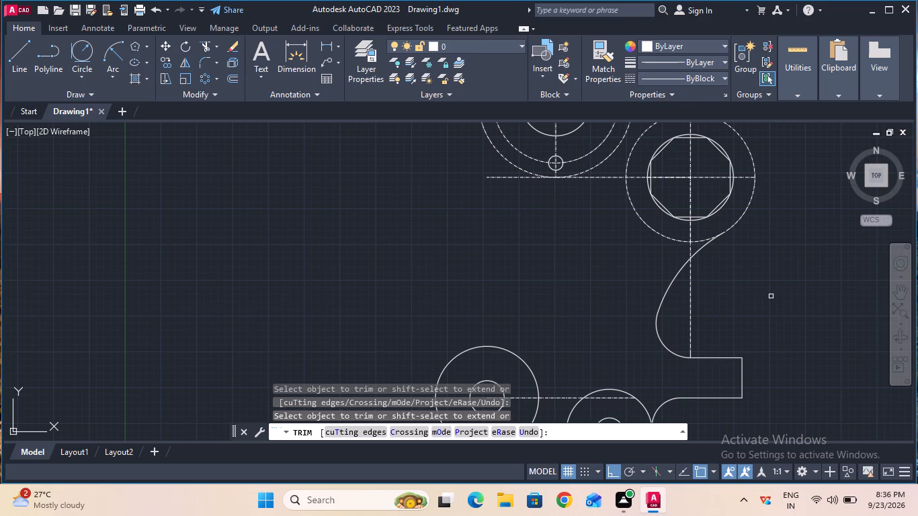
key("Escape")
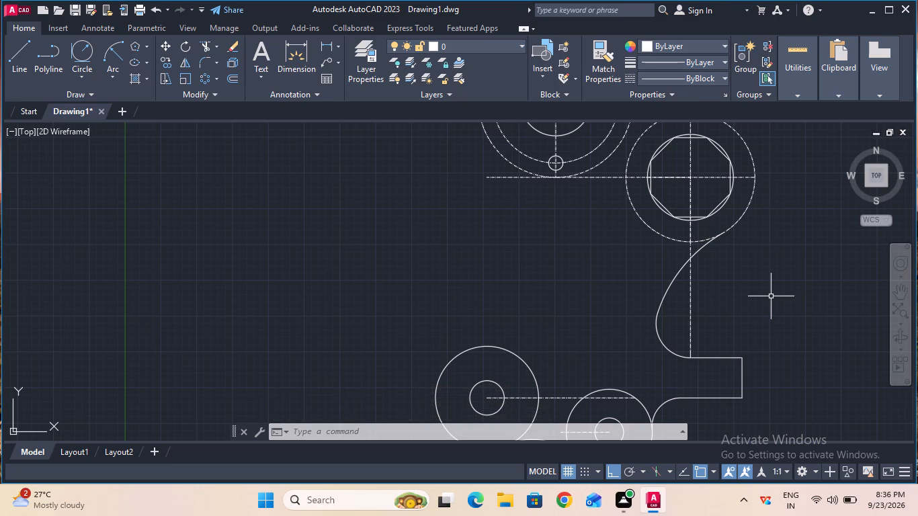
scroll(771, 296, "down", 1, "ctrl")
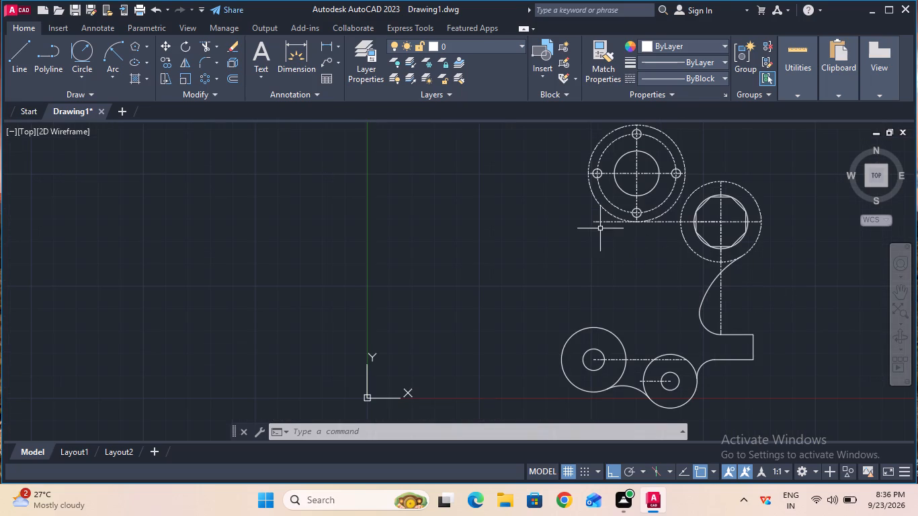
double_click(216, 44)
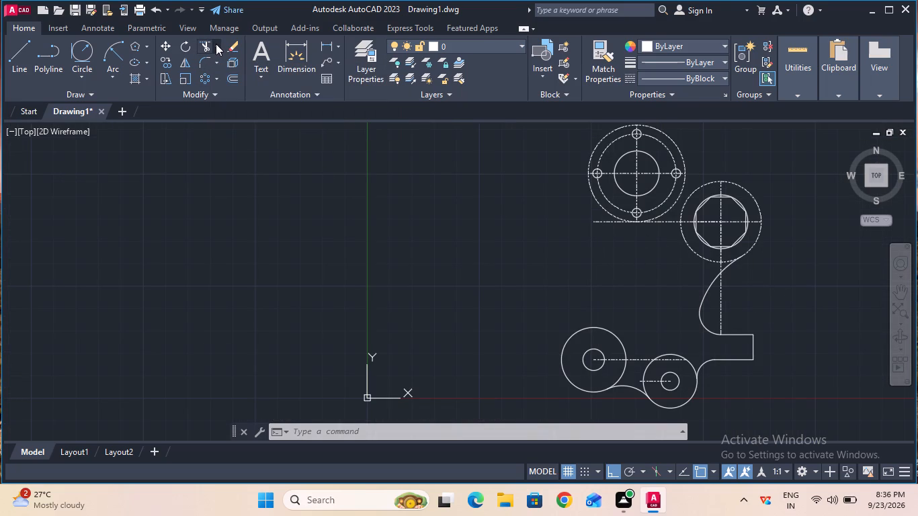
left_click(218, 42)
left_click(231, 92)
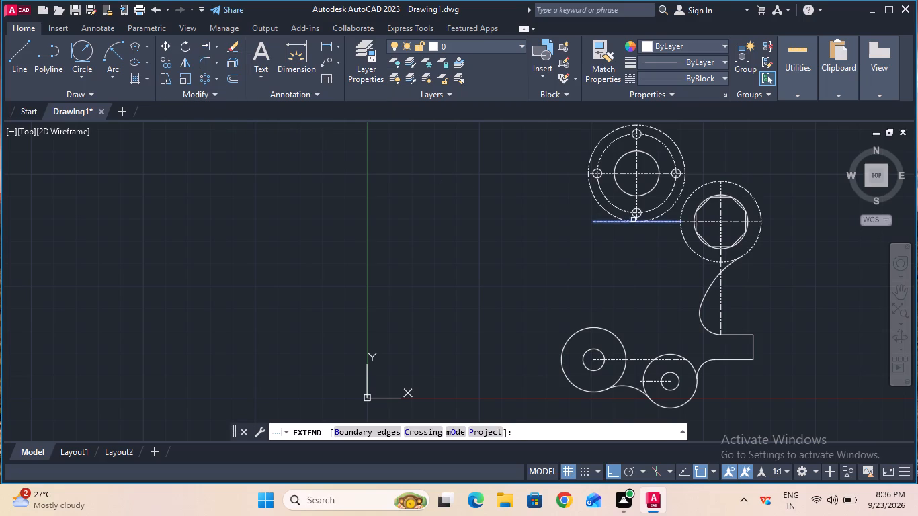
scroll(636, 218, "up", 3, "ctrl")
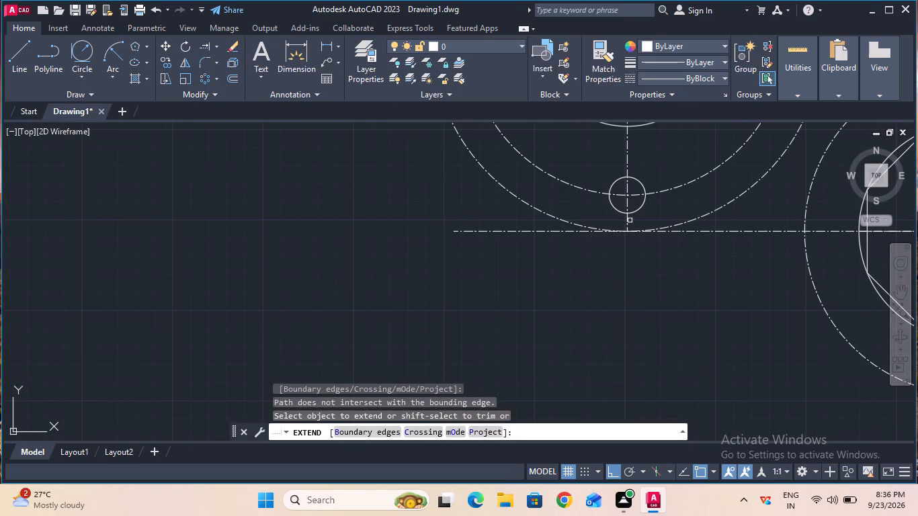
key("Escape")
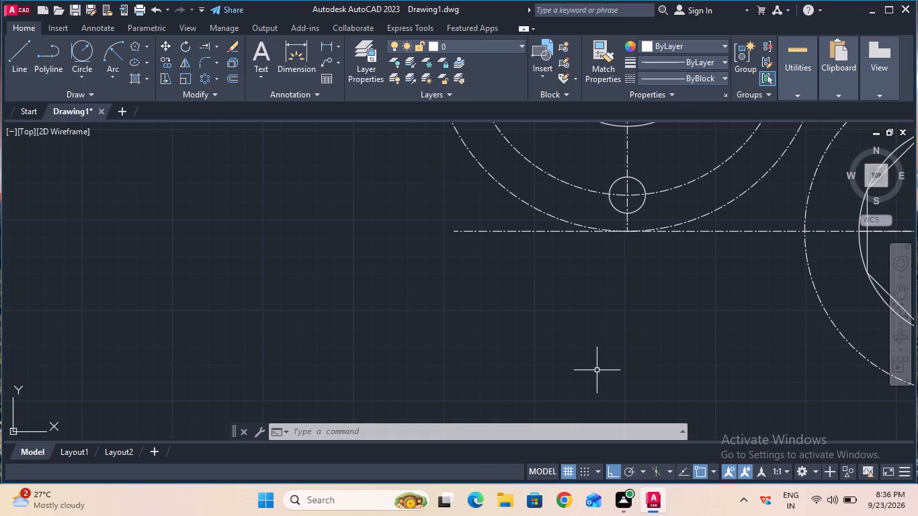
Draw a 58 mm vertical line with CENTER linetype downward from the bottom of the four-hole flange's outer circle.
scroll(597, 370, "down", 3, "ctrl")
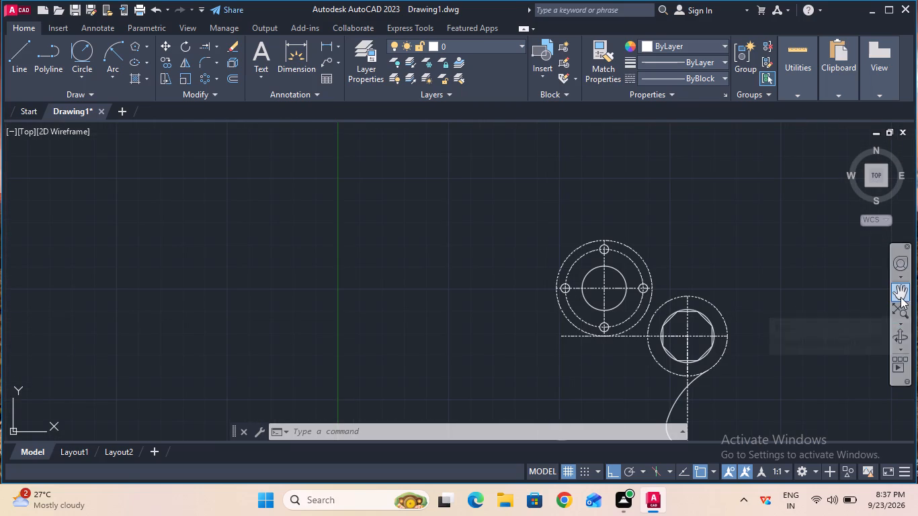
double_click(901, 297)
left_click_drag(798, 349, 815, 249)
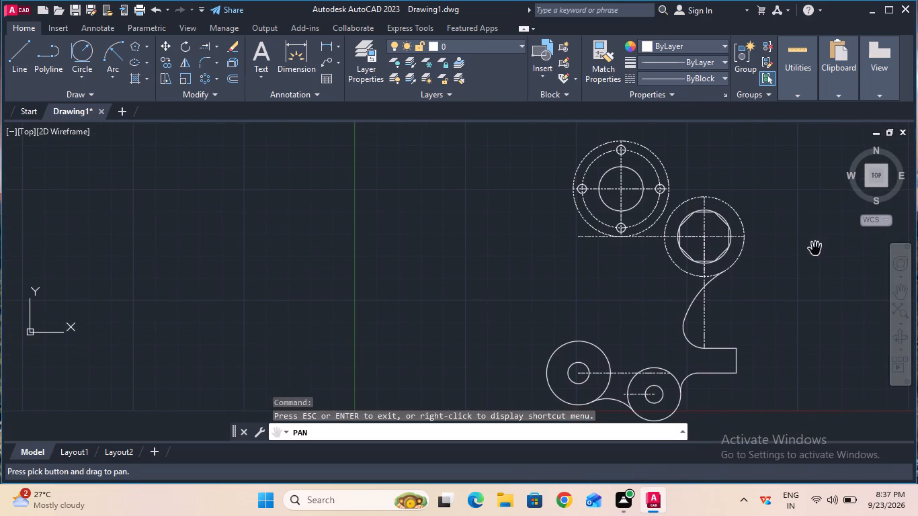
key("Escape")
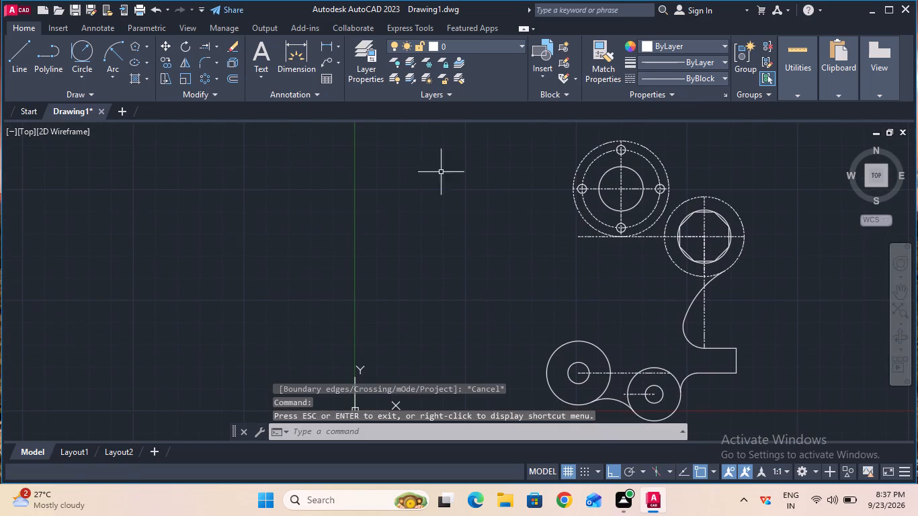
left_click(670, 81)
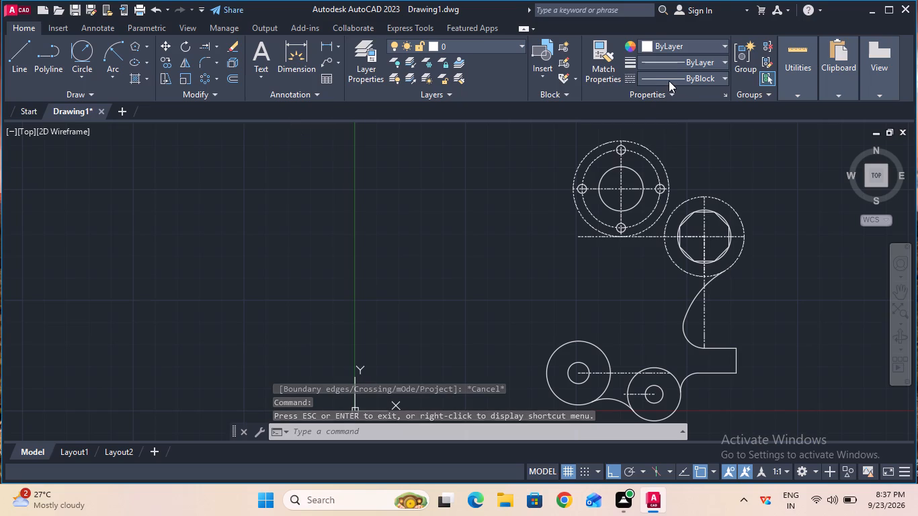
double_click(669, 128)
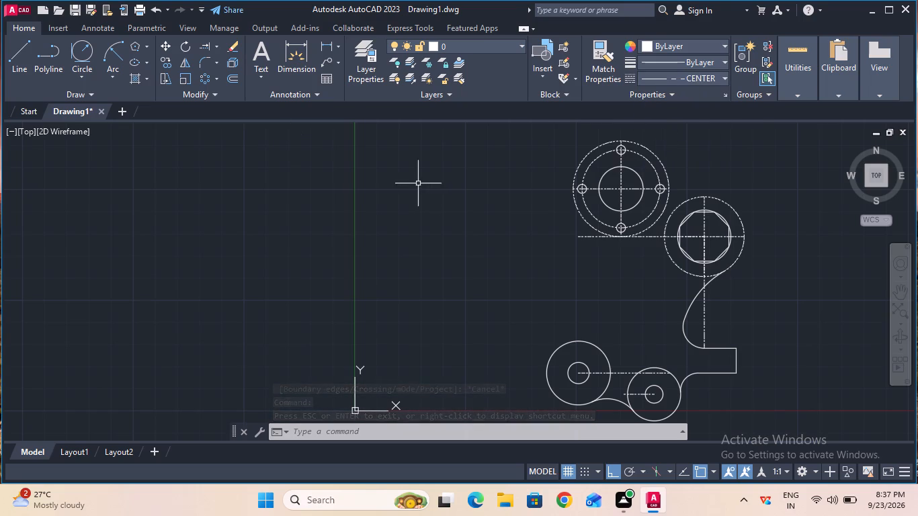
double_click(24, 72)
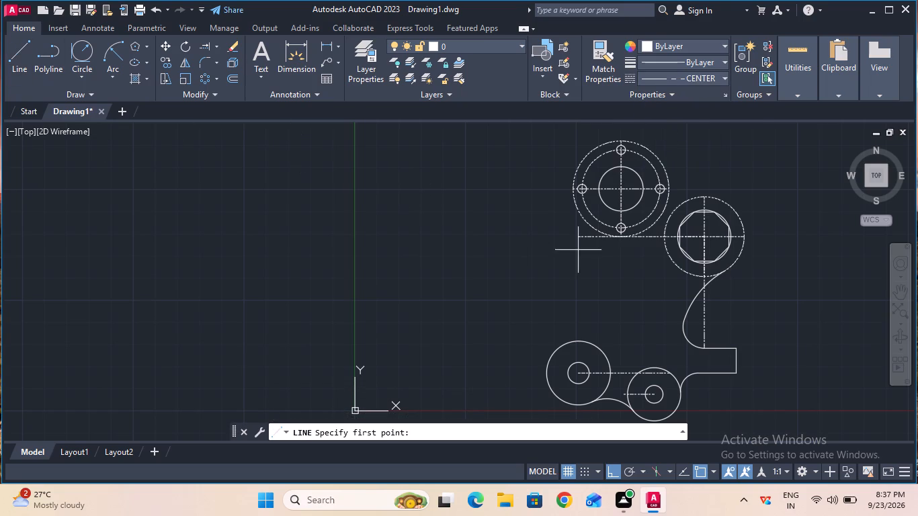
left_click(622, 239)
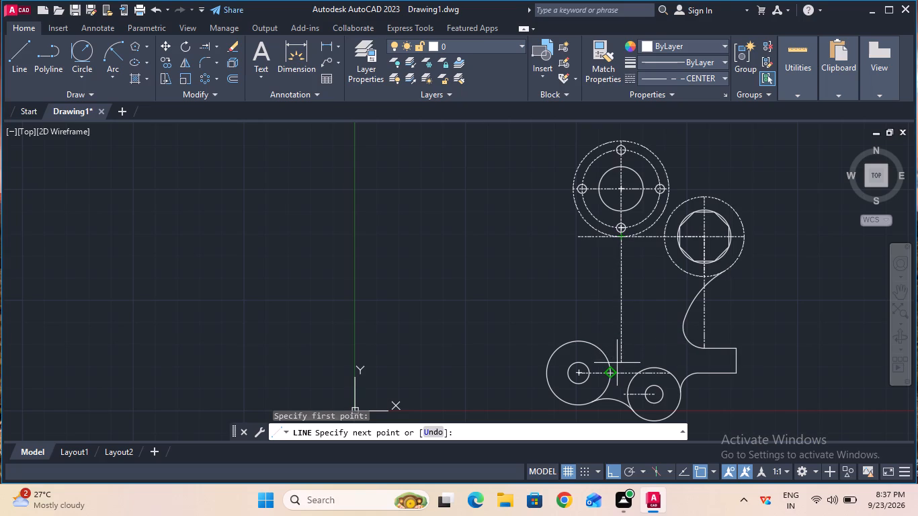
key("5")
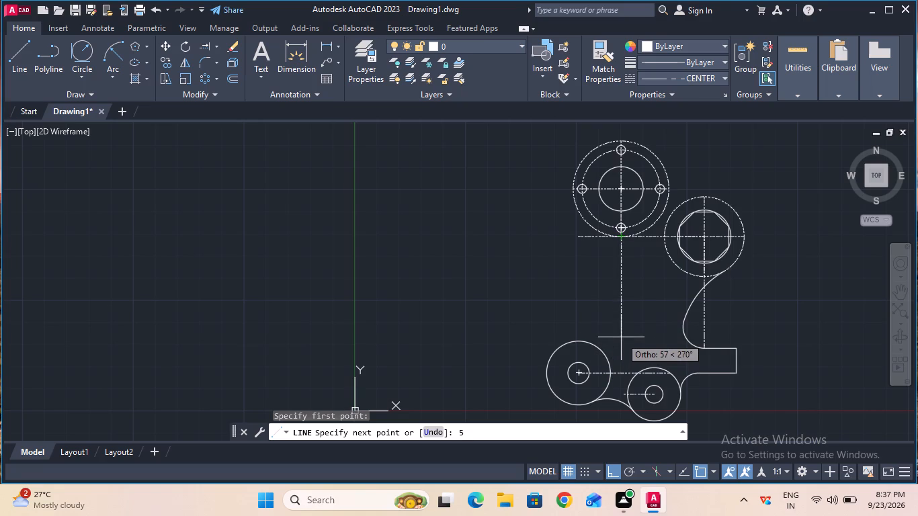
key("8")
key("Return")
key("Escape")
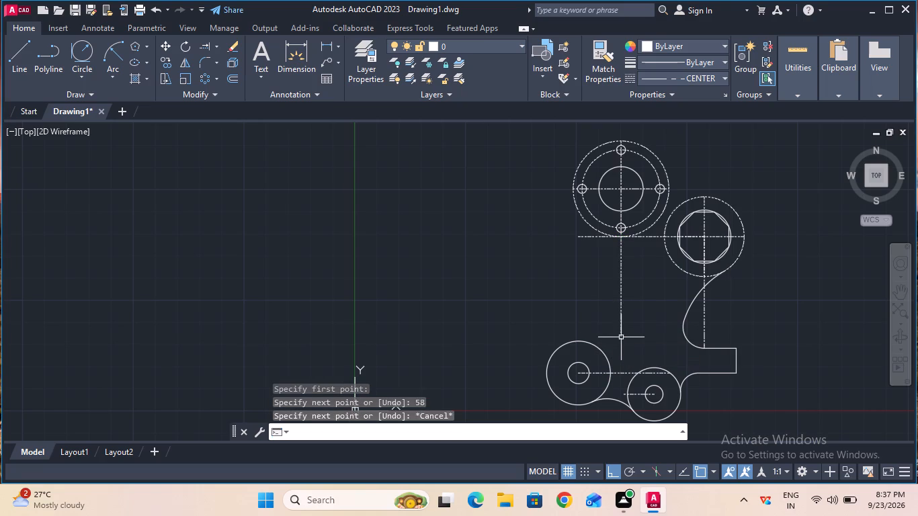
Extend the new vertical centreline down to the horizontal centreline of the 12/36 mm boss.
left_click(206, 49)
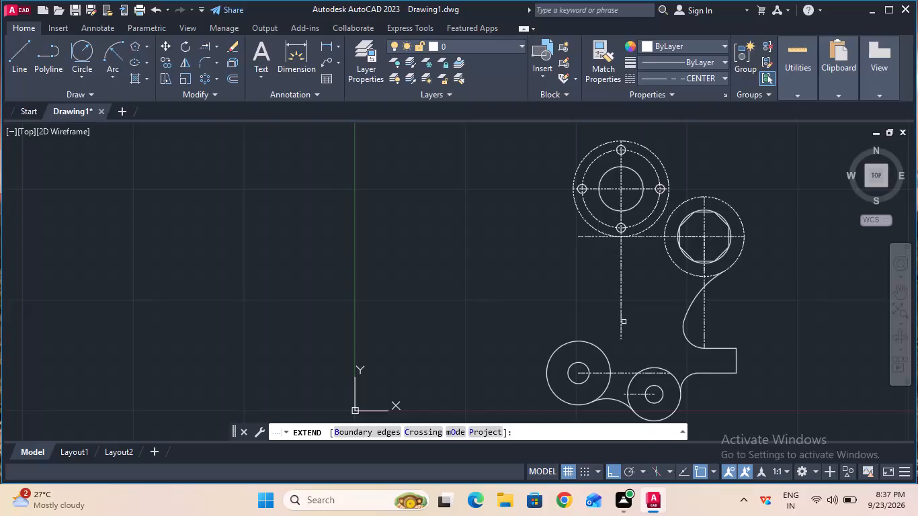
left_click(621, 321)
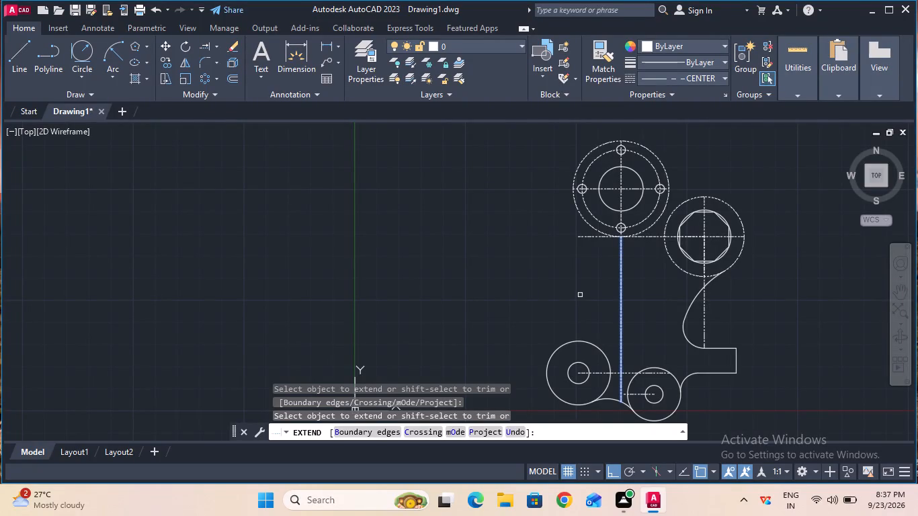
key("Escape")
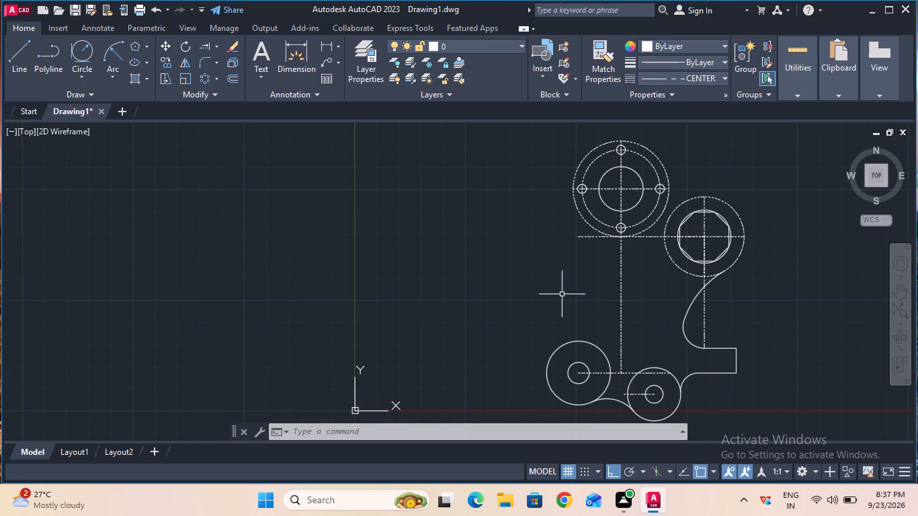
Draw a 24 mm radius circle tangent to the top of the 36 mm circle and the new vertical centreline.
left_click(87, 76)
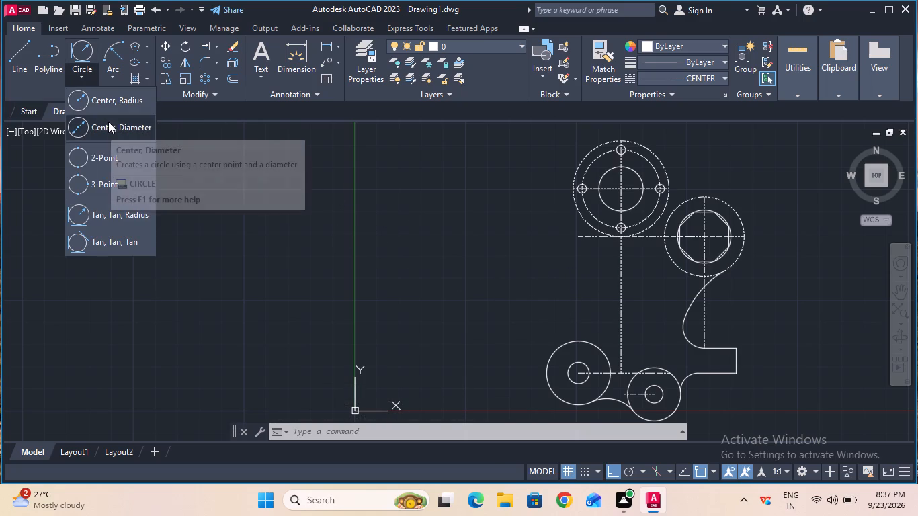
left_click(110, 209)
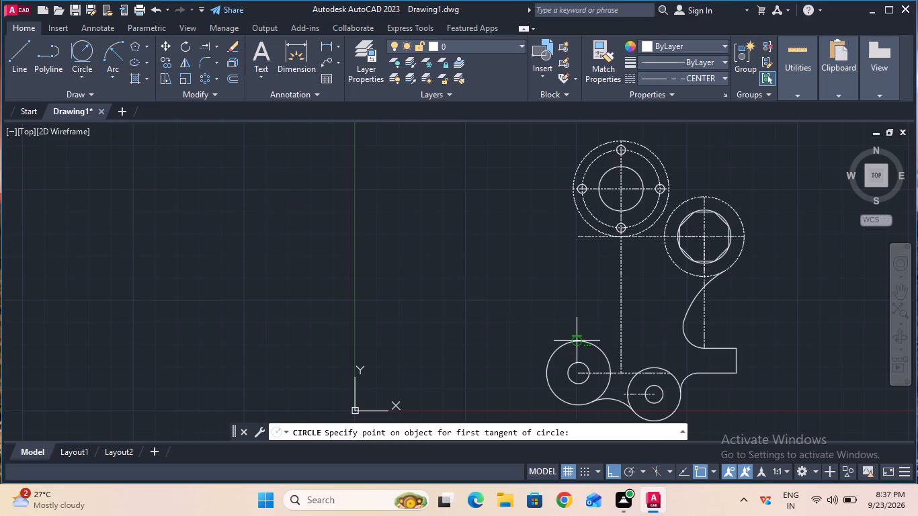
left_click(577, 340)
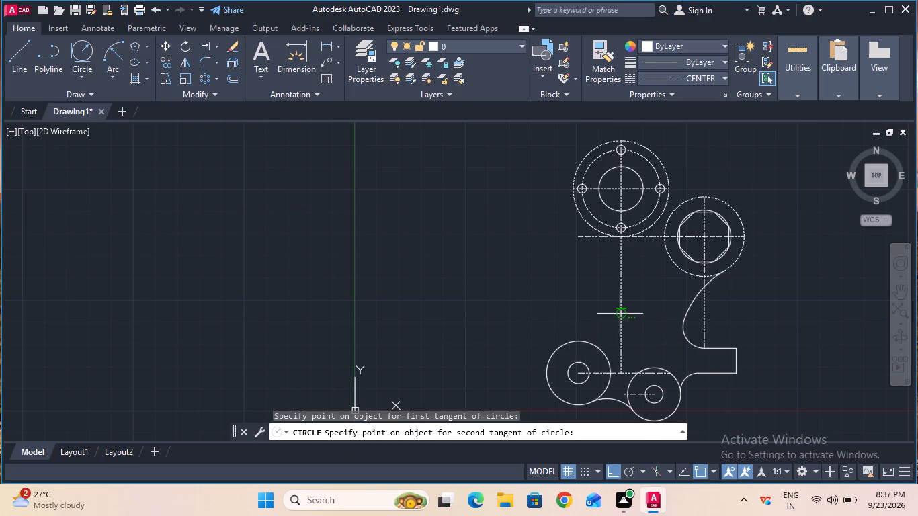
left_click(620, 314)
left_click(495, 429)
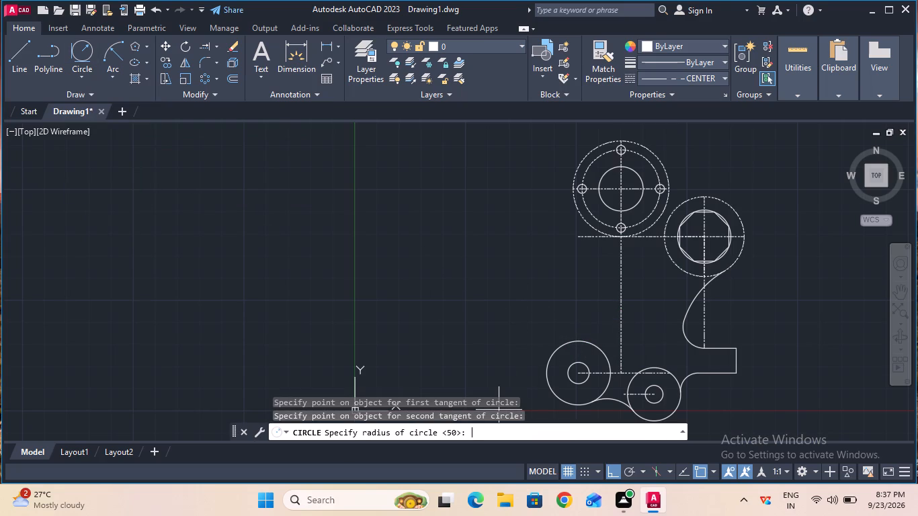
type("24")
key("Return")
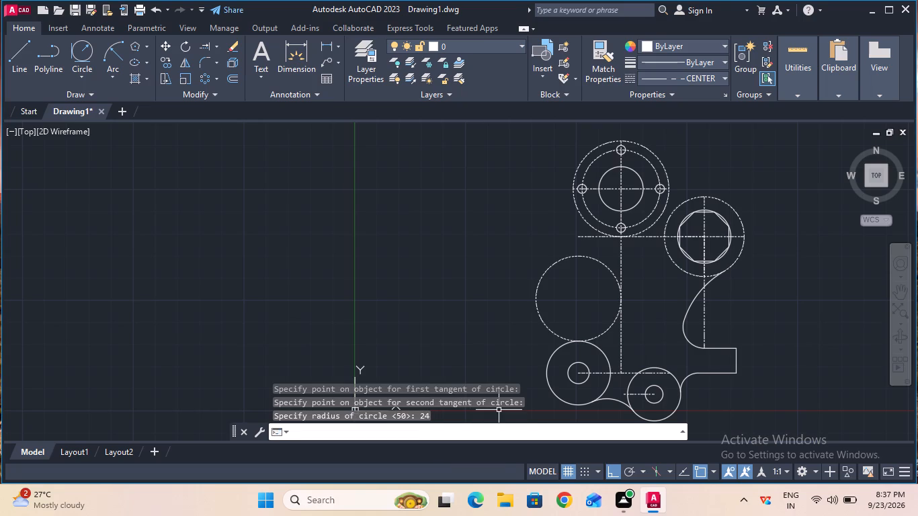
key("Escape")
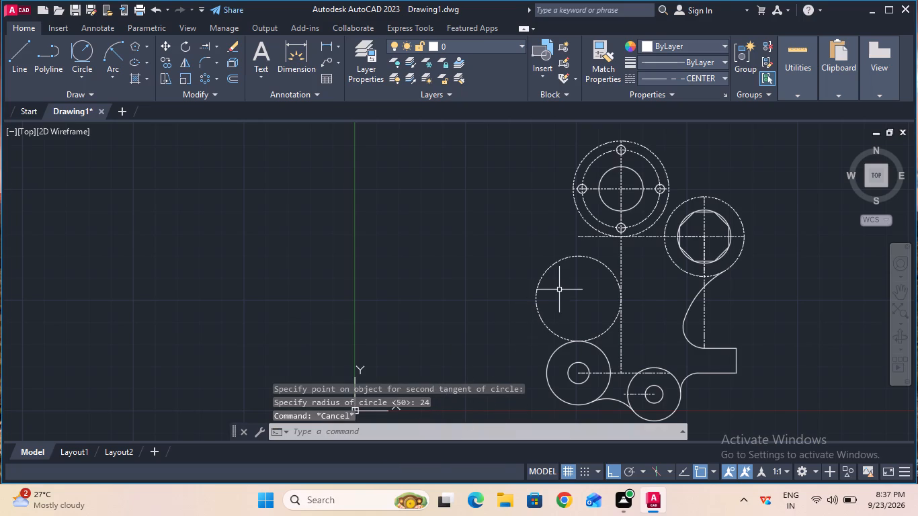
Change the linetype of the 24 mm radius circle above the 36 mm circle to ByBlock.
left_click(567, 255)
left_click(569, 250)
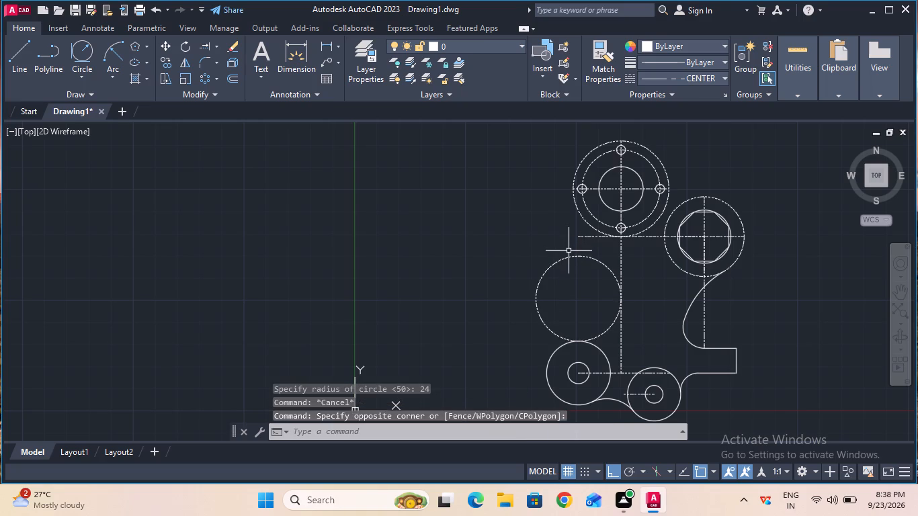
left_click(570, 255)
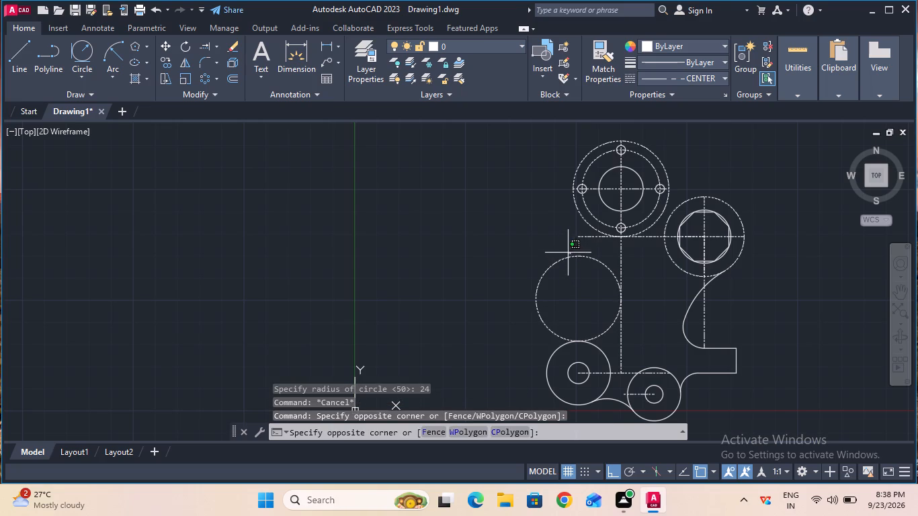
left_click(567, 252)
left_click(548, 268)
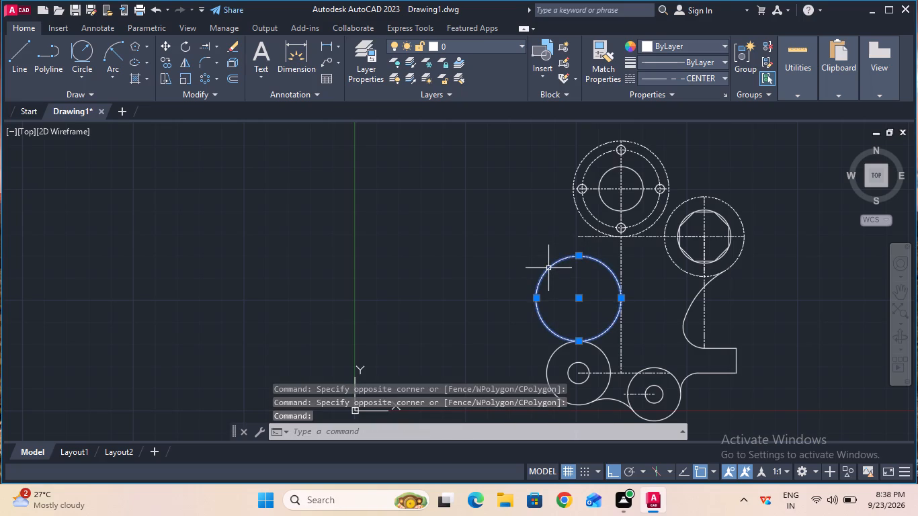
left_click(689, 83)
left_click(687, 108)
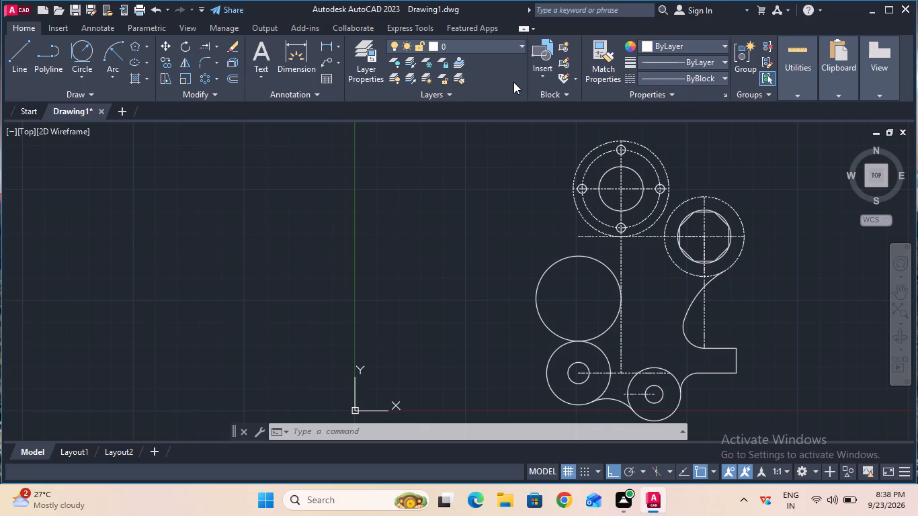
key("Escape")
Draw a line tangent to both the four-hole flange's outer circle and the 24 mm radius circle.
left_click(25, 56)
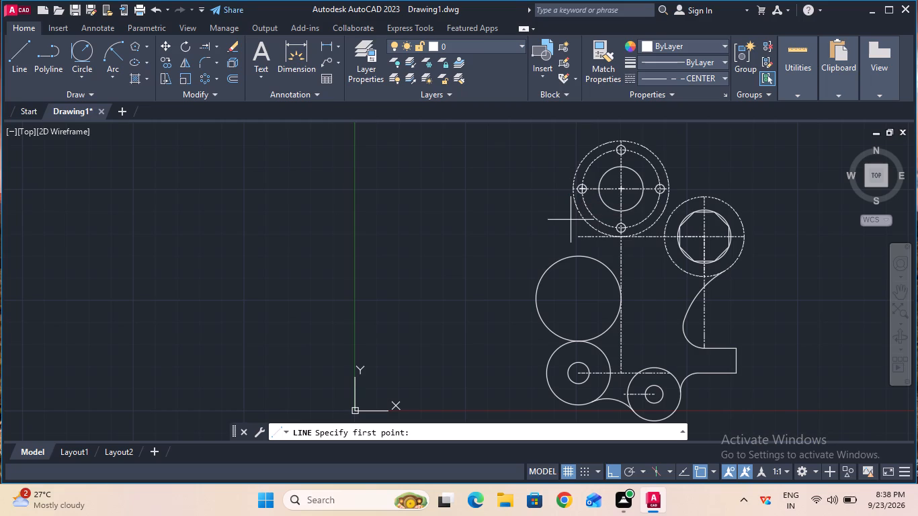
key("Escape")
key("l")
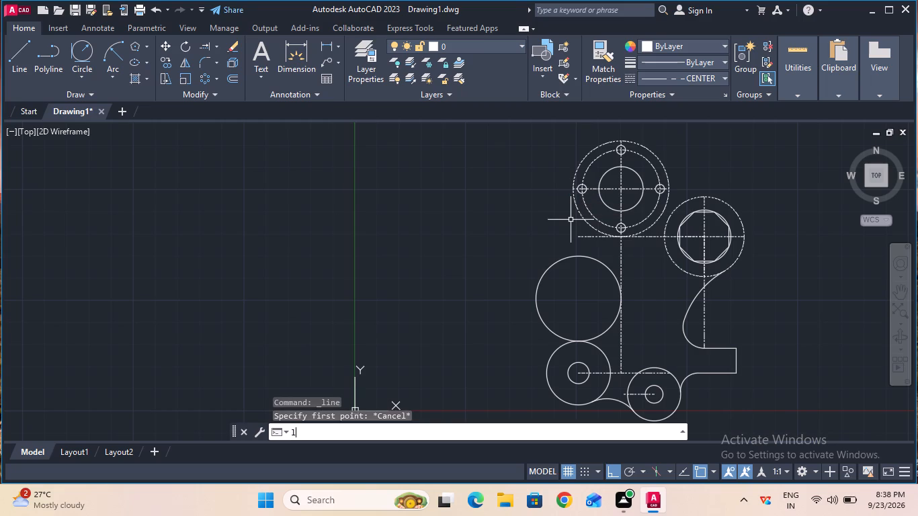
key("Return")
key("t")
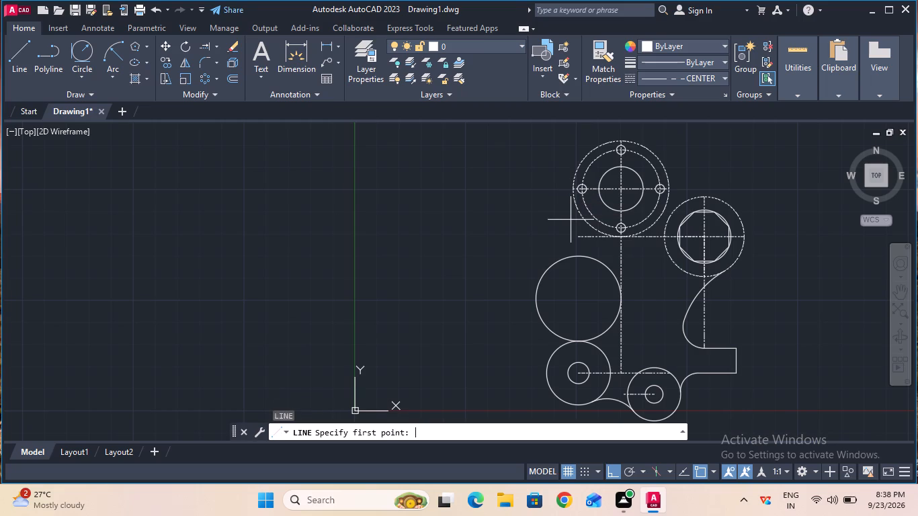
type("an")
key("Return")
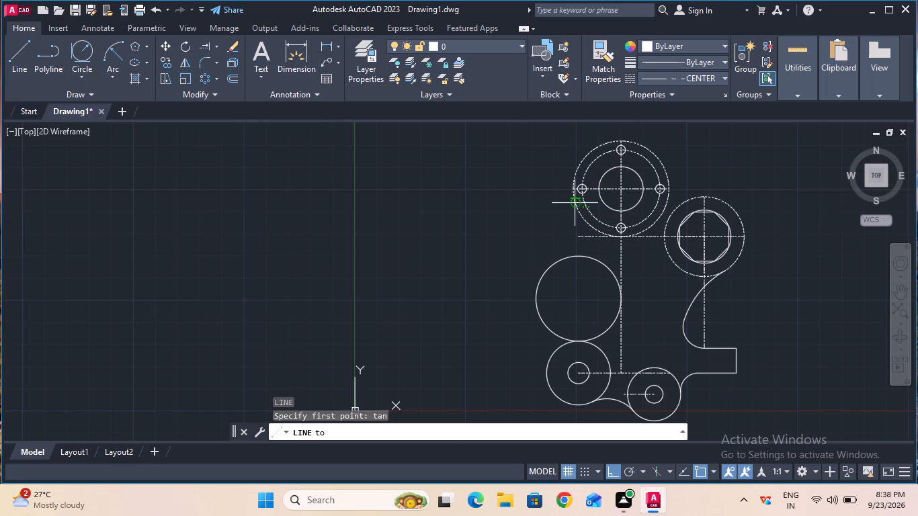
left_click(575, 203)
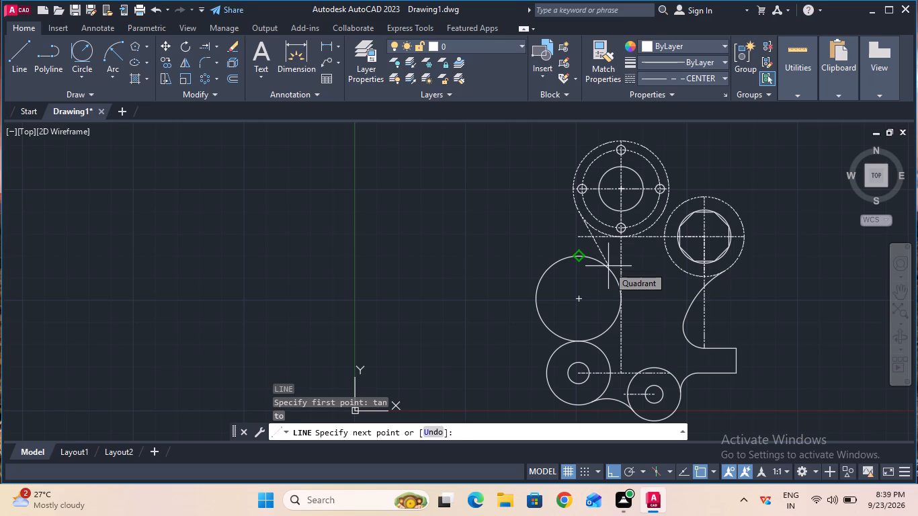
type("tan")
key("Return")
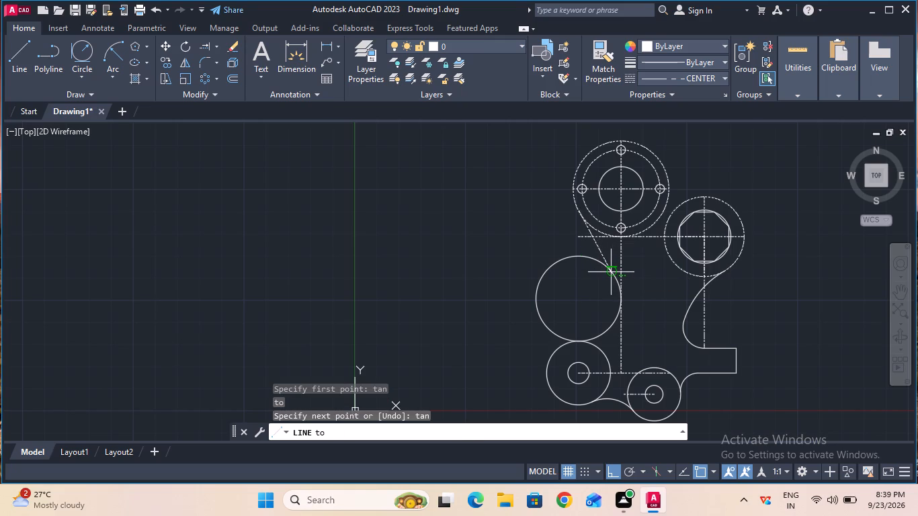
left_click(611, 272)
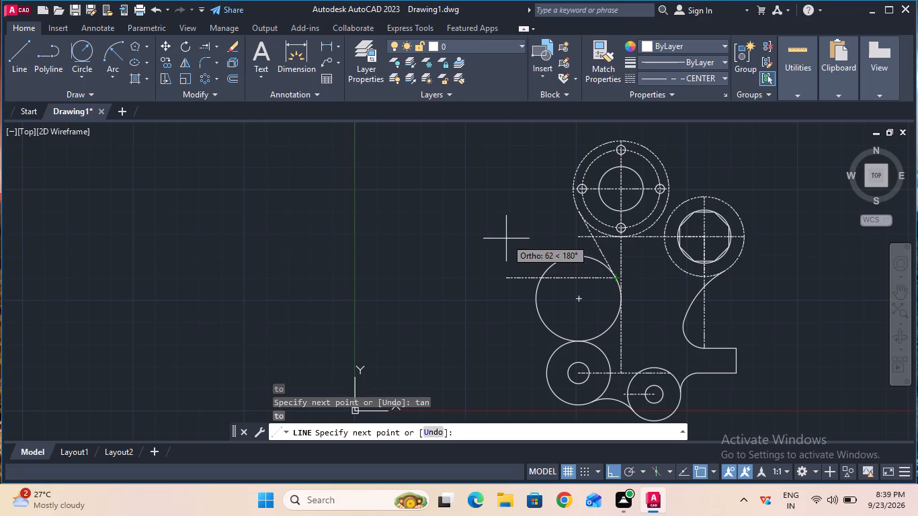
key("Escape")
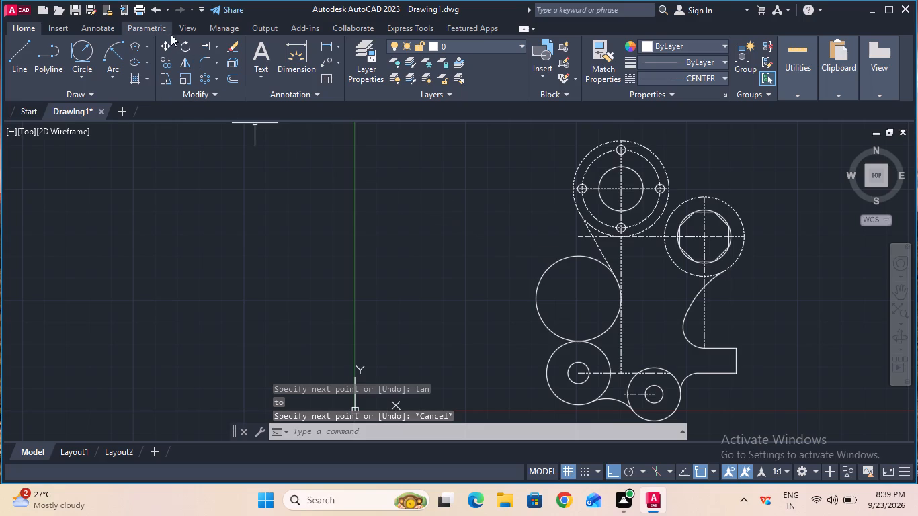
Trim the 24 mm radius circle, leaving only the arc between the slanted tangent line and the 36 mm circle.
left_click(216, 48)
left_click(224, 71)
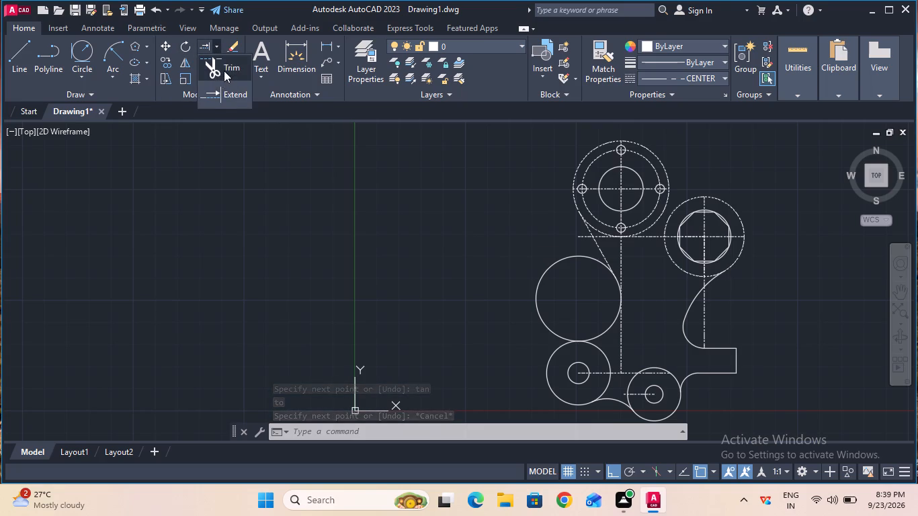
double_click(536, 307)
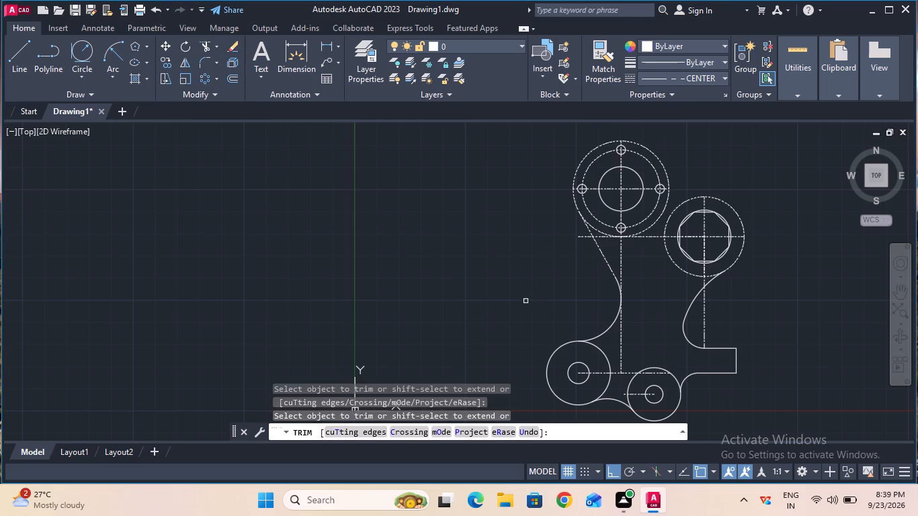
key("Escape")
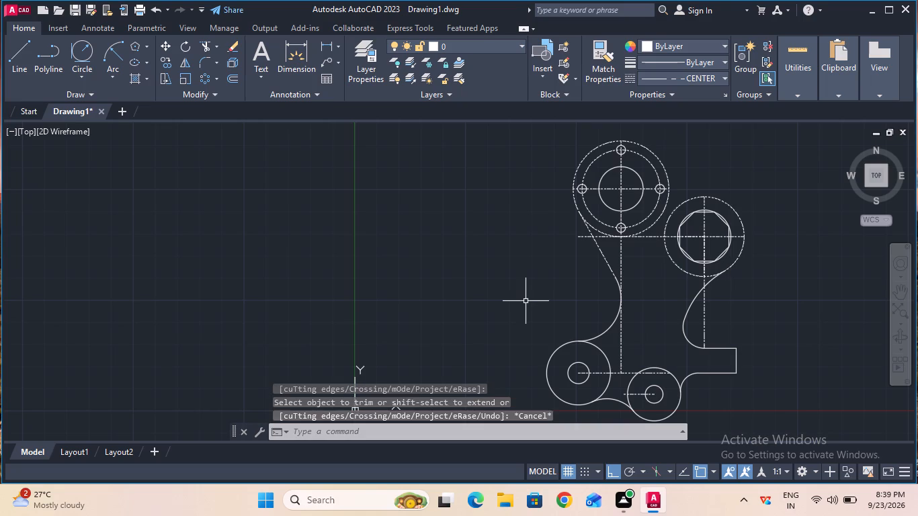
Change the linetype of the slanted tangent line below the four-hole flange to ByBlock.
left_click(604, 261)
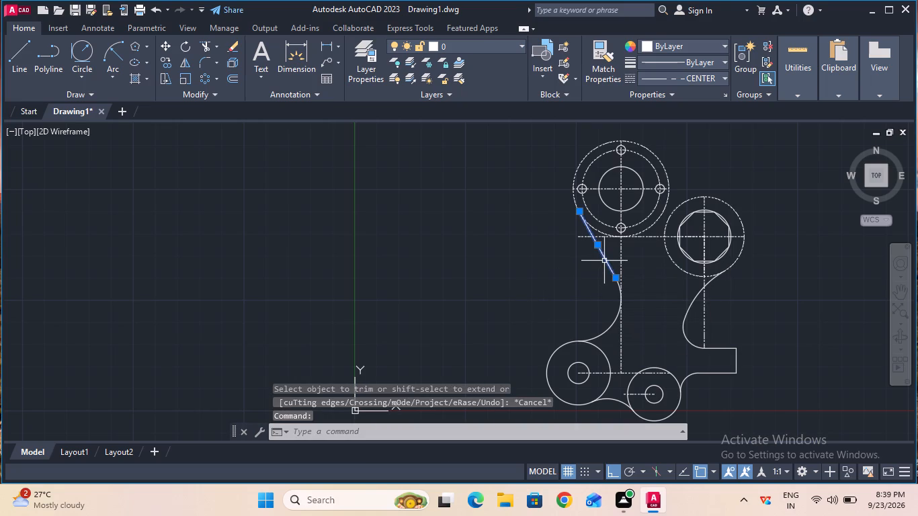
type("pr")
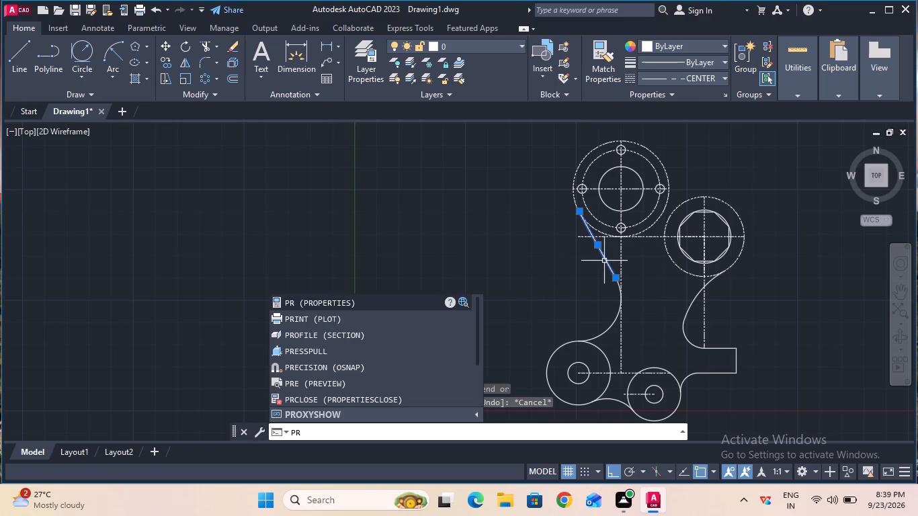
left_click(384, 302)
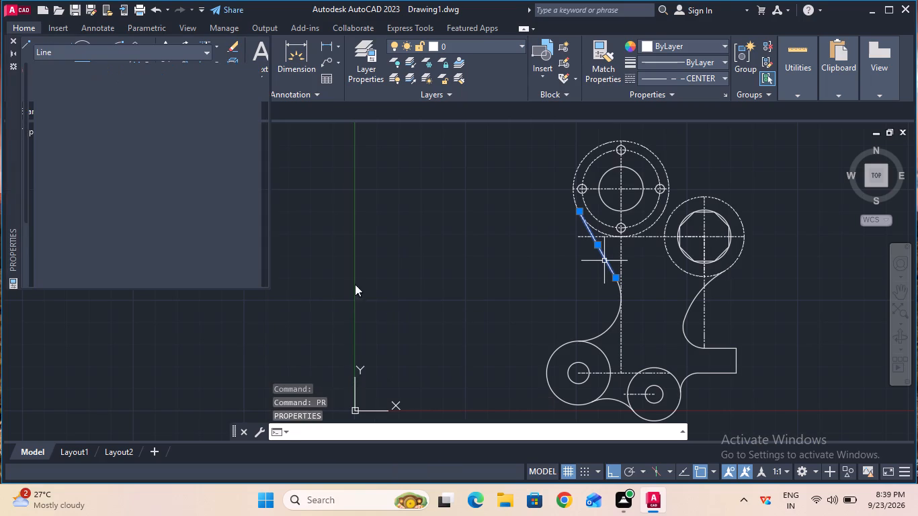
left_click(203, 107)
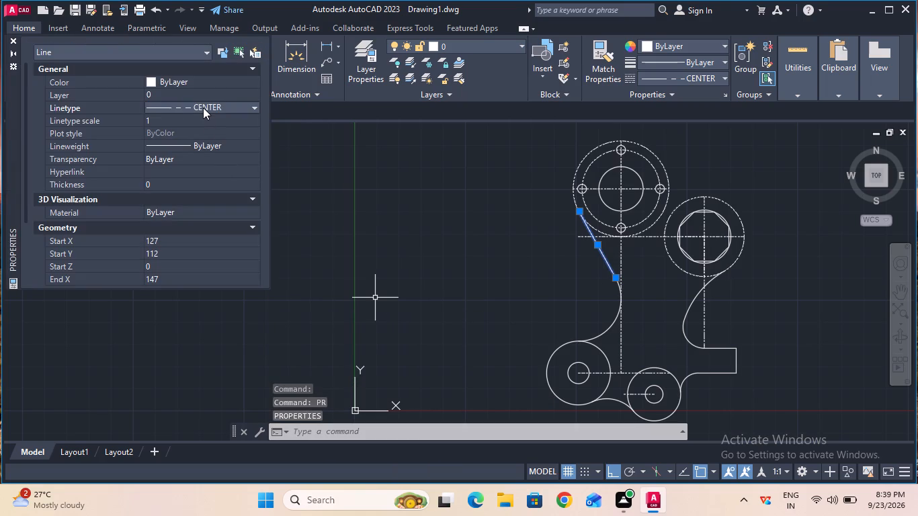
left_click(203, 107)
left_click(206, 130)
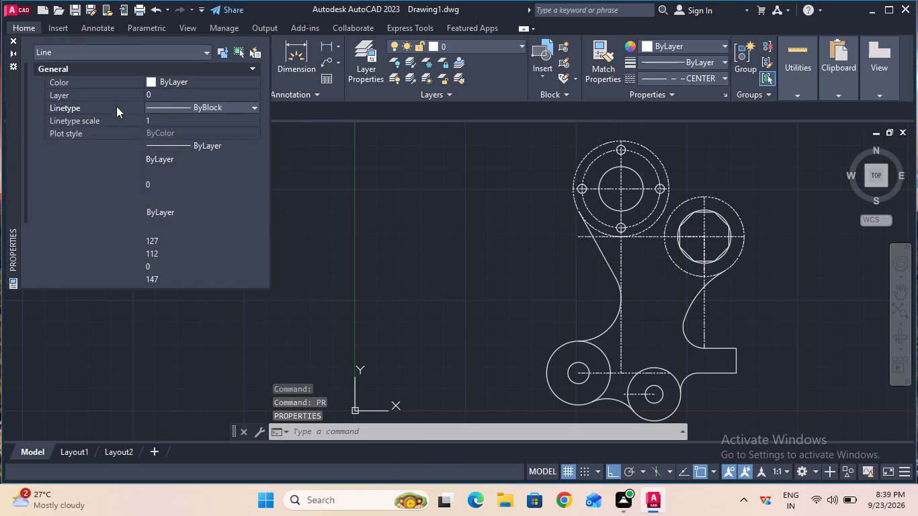
left_click(14, 37)
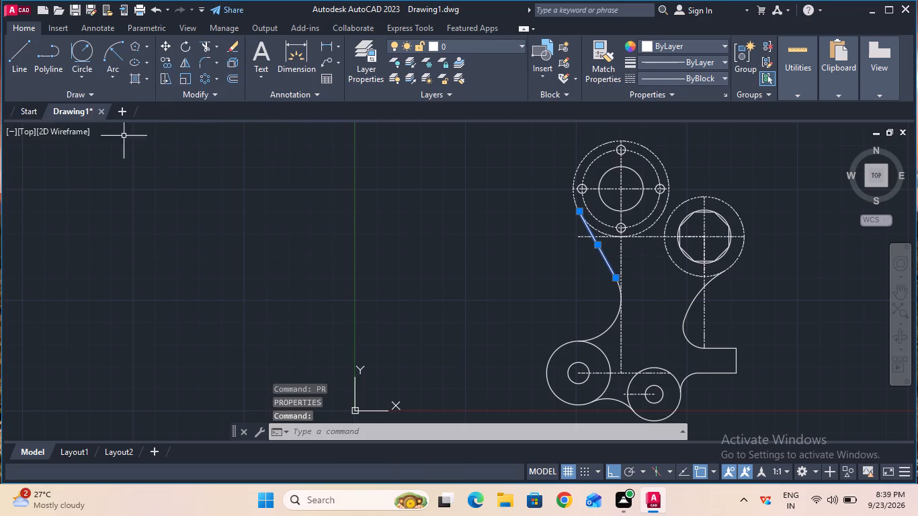
key("Escape")
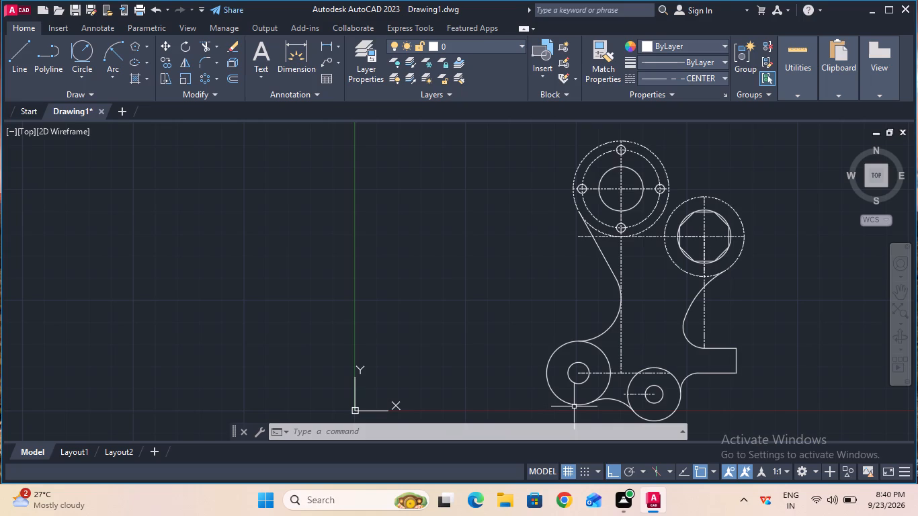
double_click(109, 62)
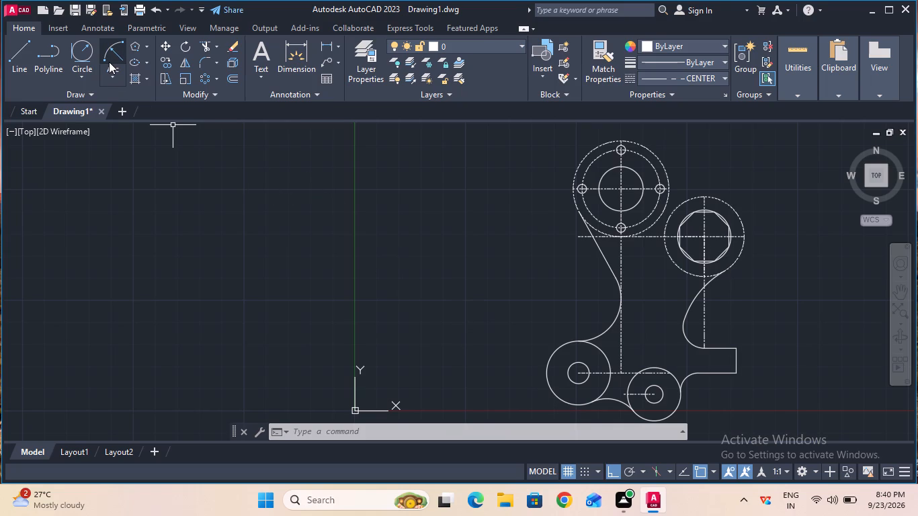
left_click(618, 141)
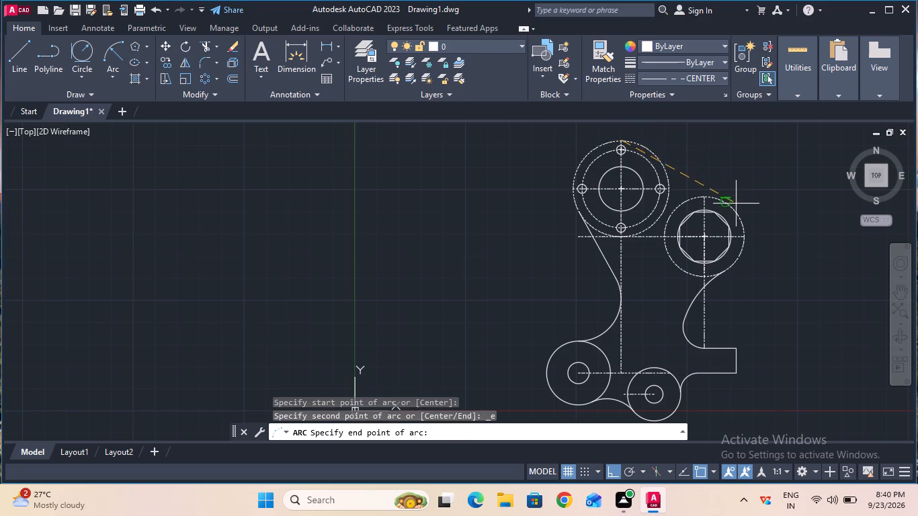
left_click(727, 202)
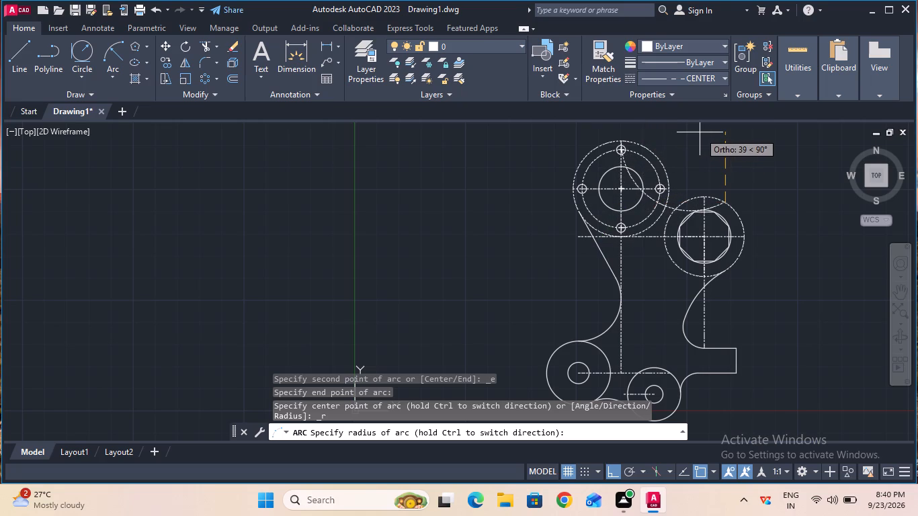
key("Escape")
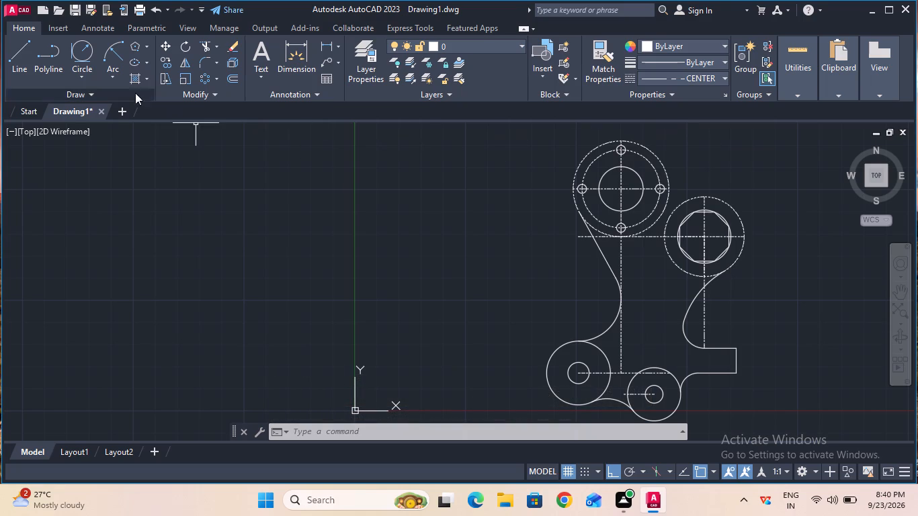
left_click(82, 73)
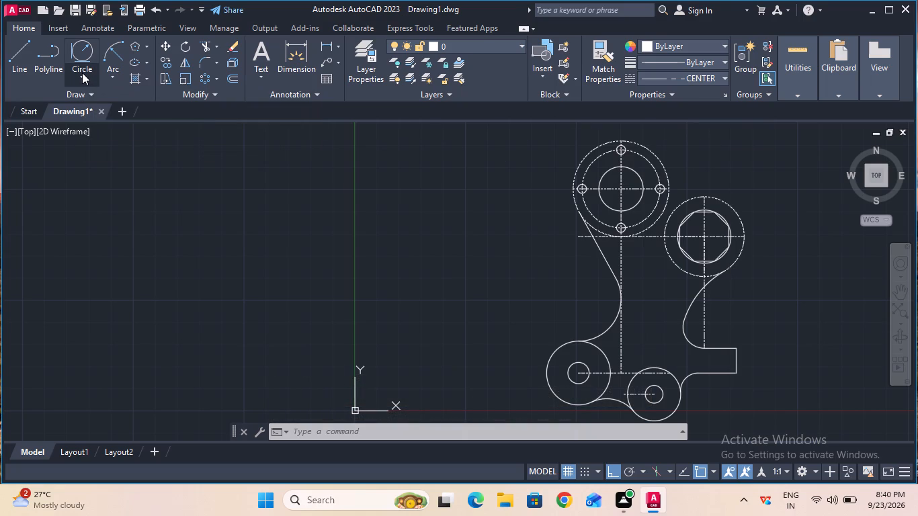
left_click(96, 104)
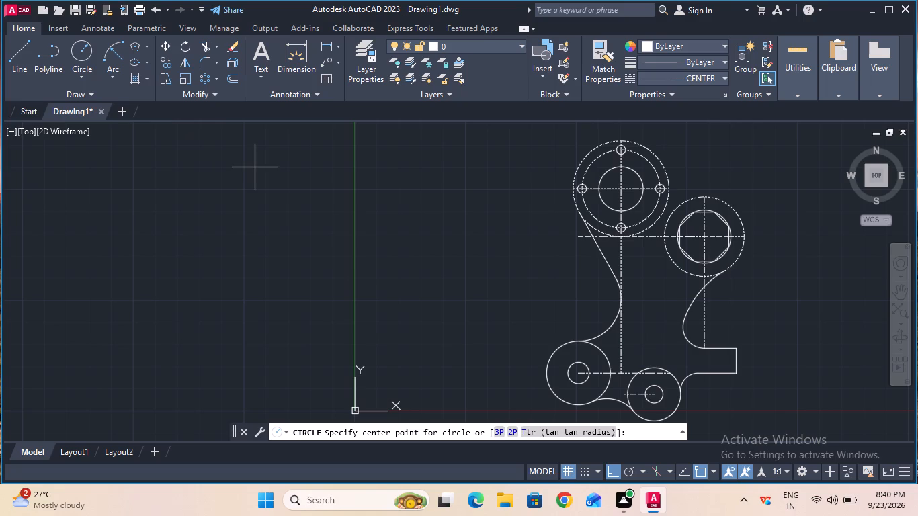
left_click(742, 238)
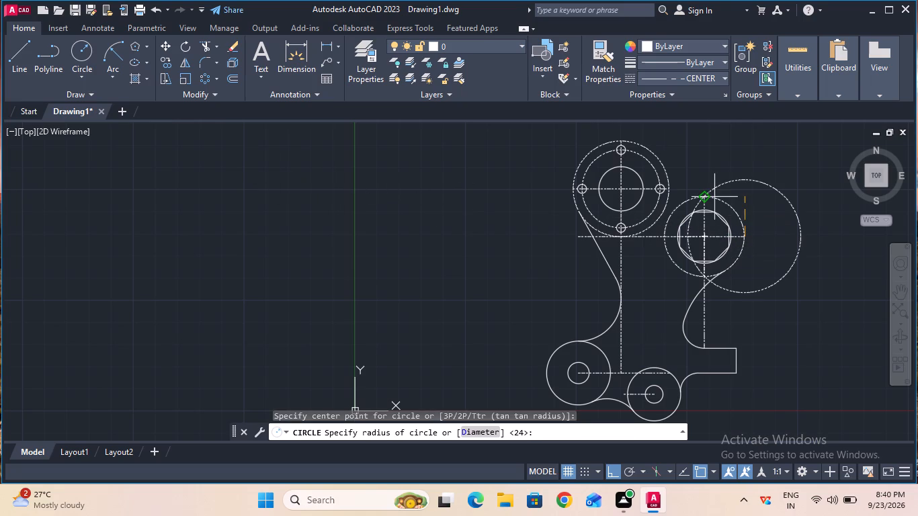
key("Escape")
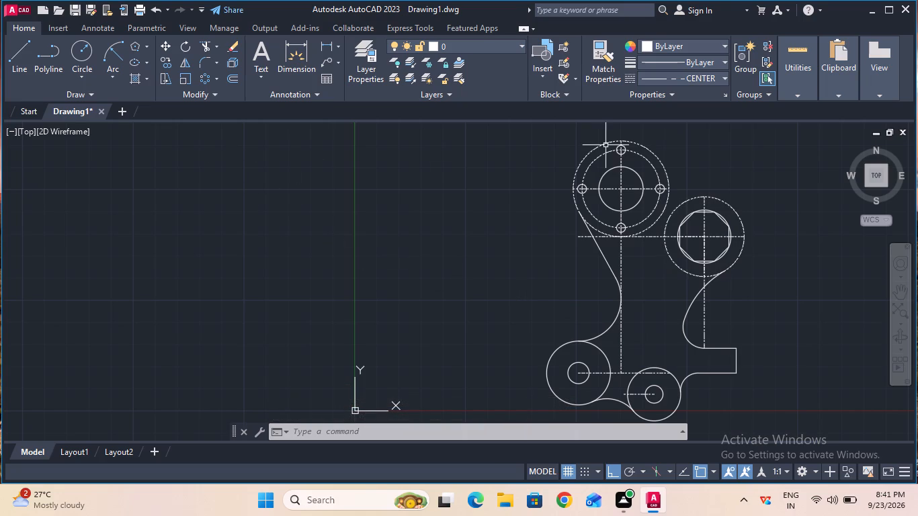
Set the current linetype to ByBlock.
left_click(665, 79)
left_click(668, 105)
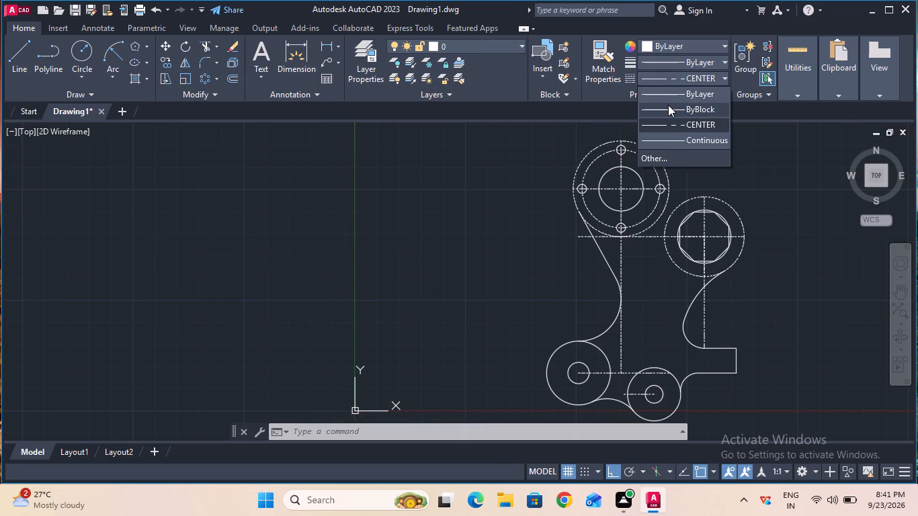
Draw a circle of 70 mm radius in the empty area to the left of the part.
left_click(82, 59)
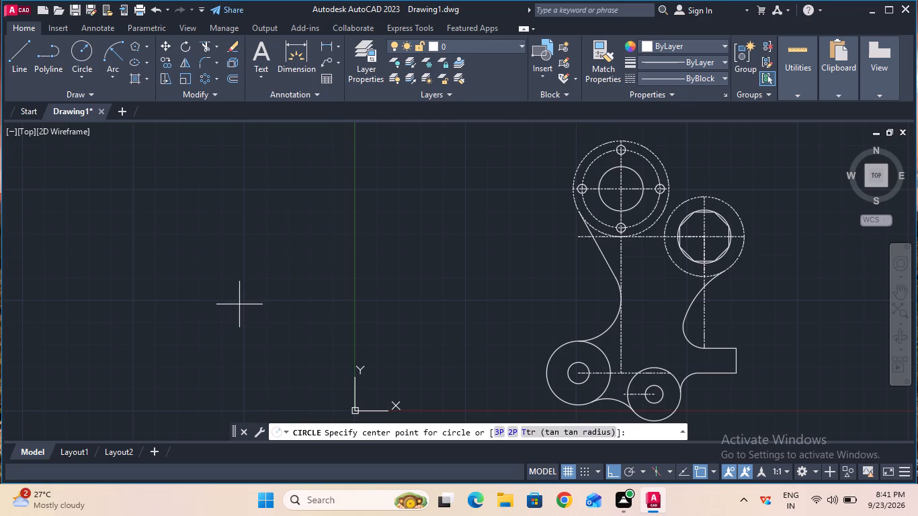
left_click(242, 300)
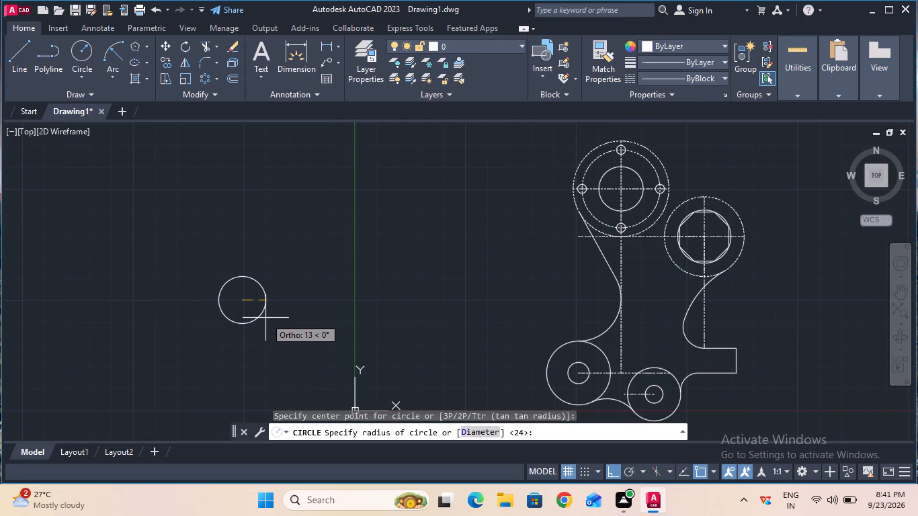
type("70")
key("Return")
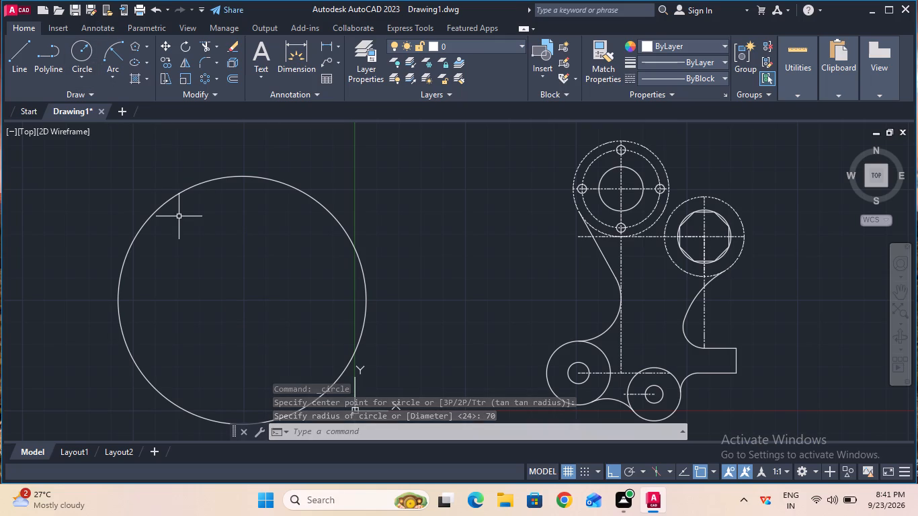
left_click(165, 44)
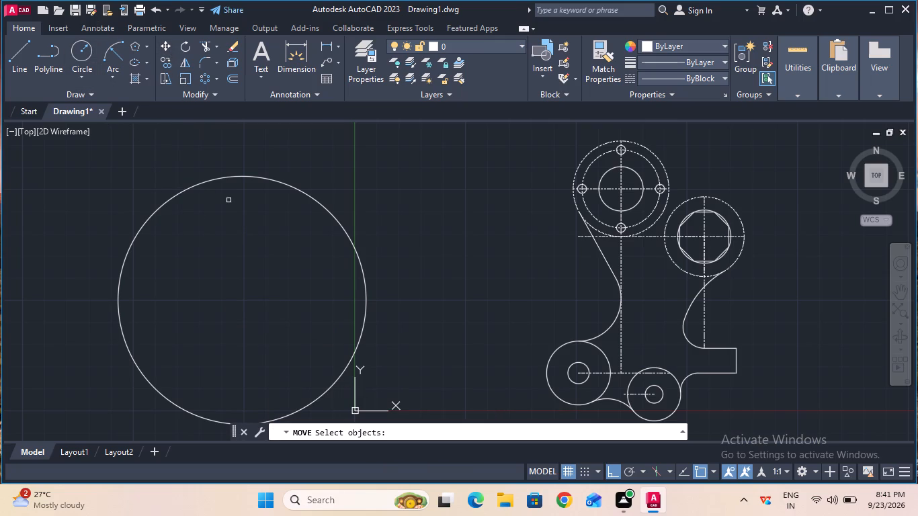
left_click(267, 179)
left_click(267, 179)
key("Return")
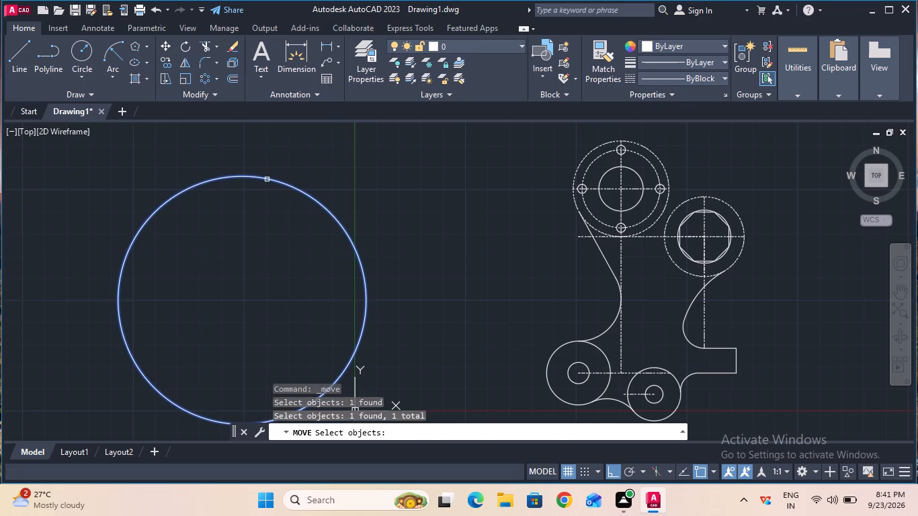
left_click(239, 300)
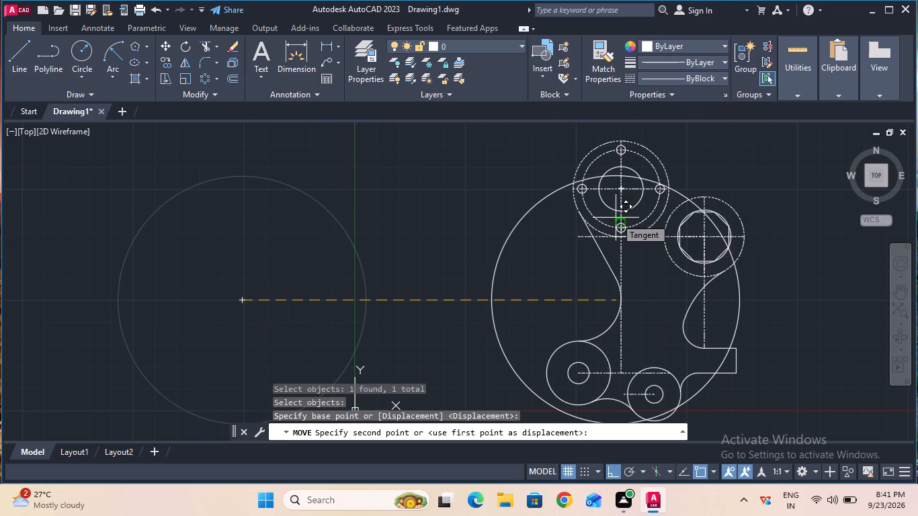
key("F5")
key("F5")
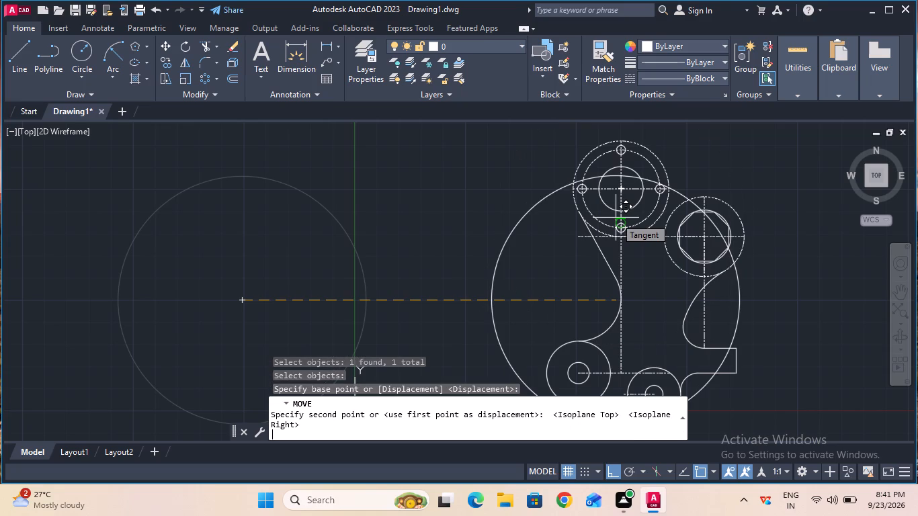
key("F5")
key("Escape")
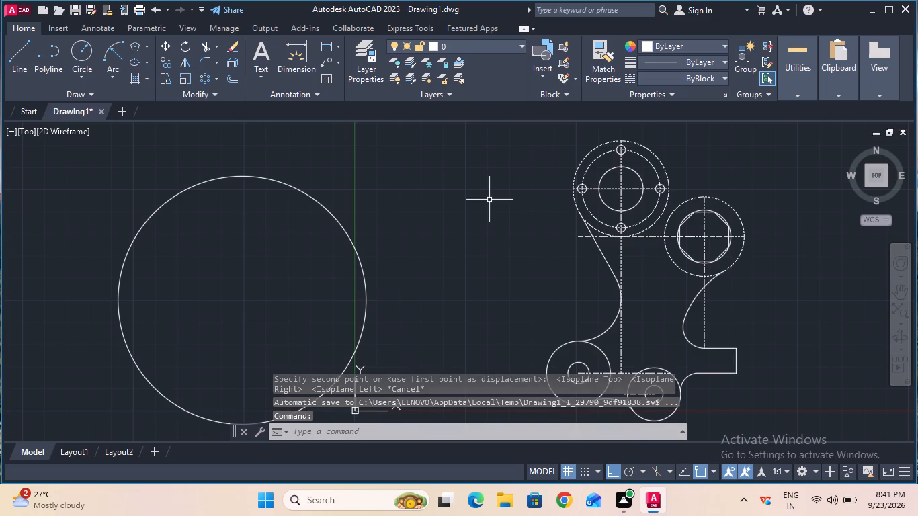
Turn Ortho mode off.
key("F8")
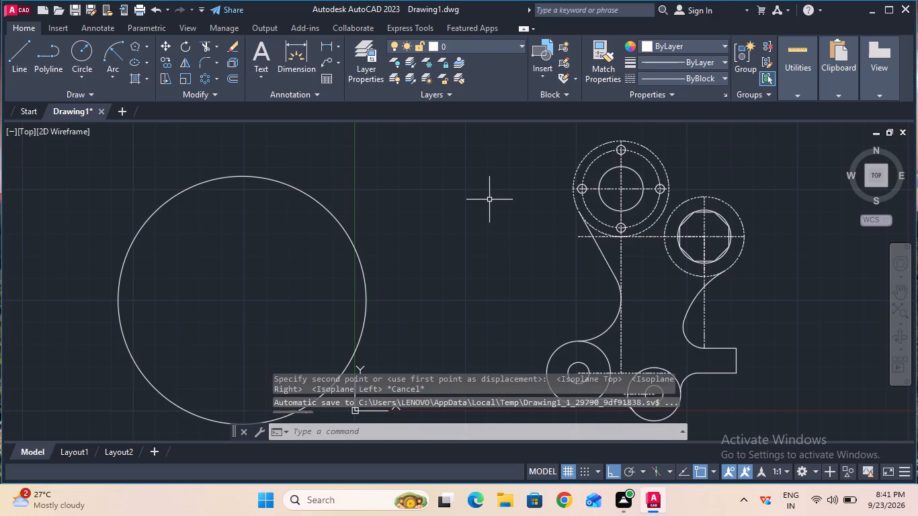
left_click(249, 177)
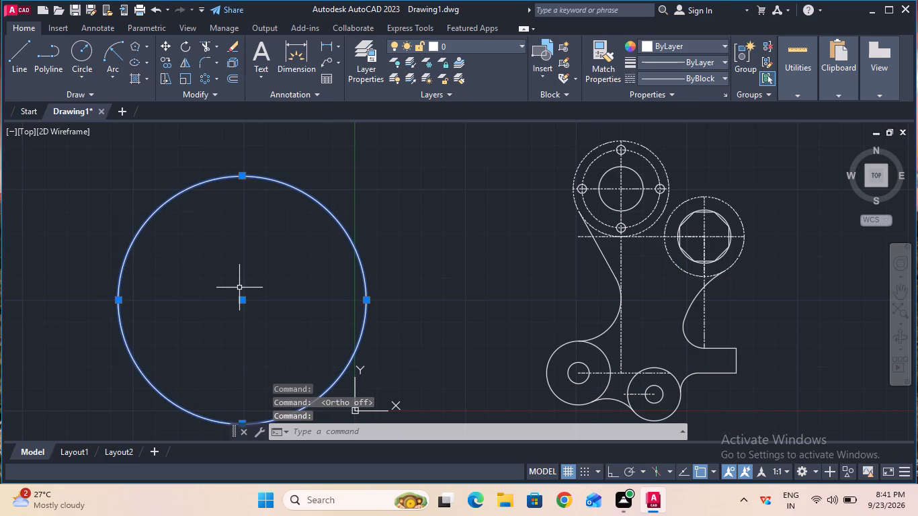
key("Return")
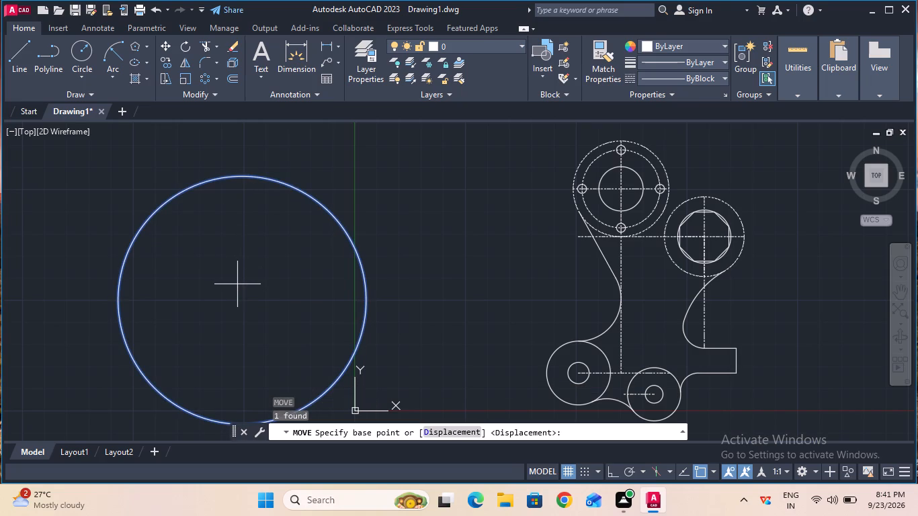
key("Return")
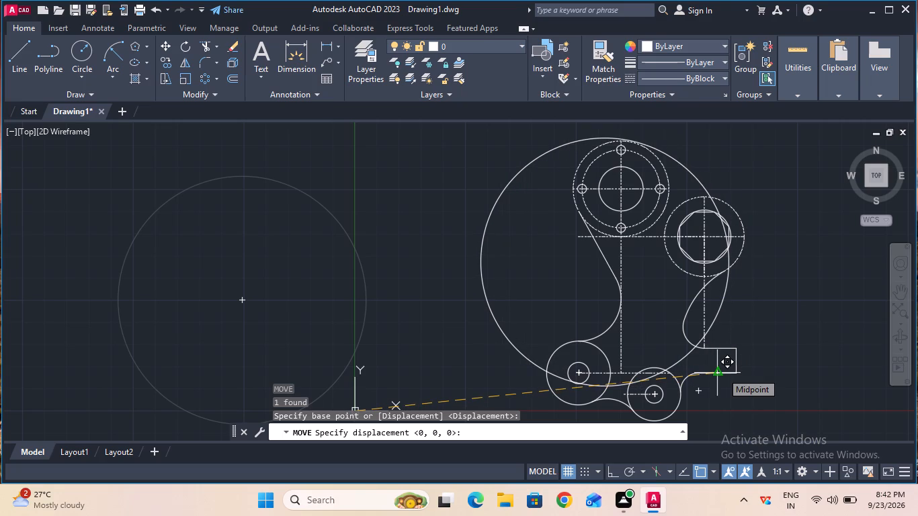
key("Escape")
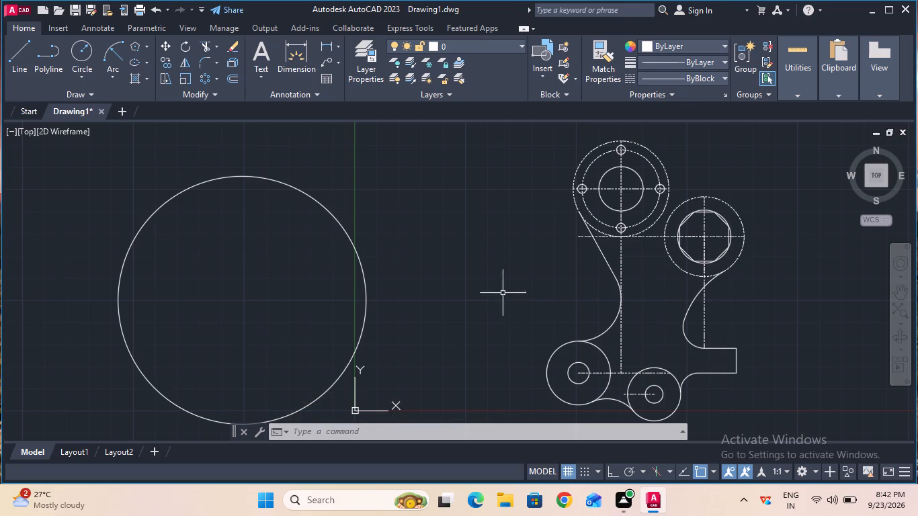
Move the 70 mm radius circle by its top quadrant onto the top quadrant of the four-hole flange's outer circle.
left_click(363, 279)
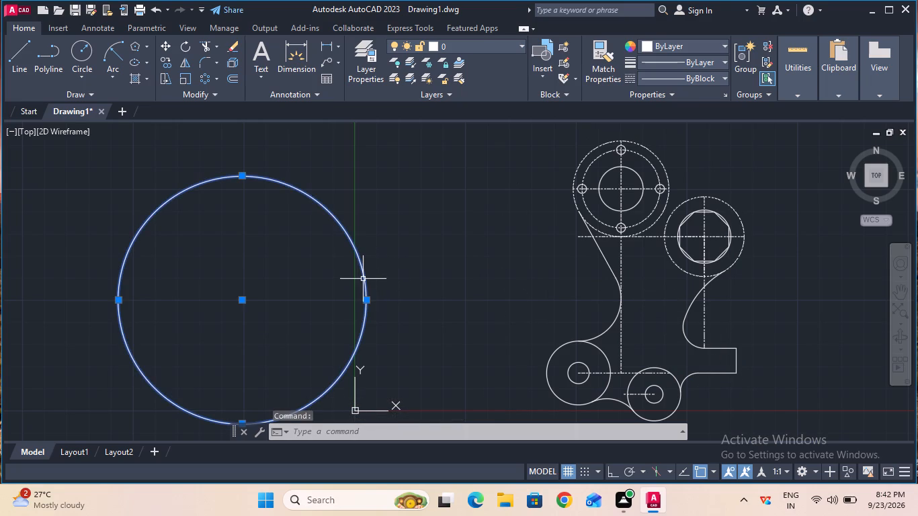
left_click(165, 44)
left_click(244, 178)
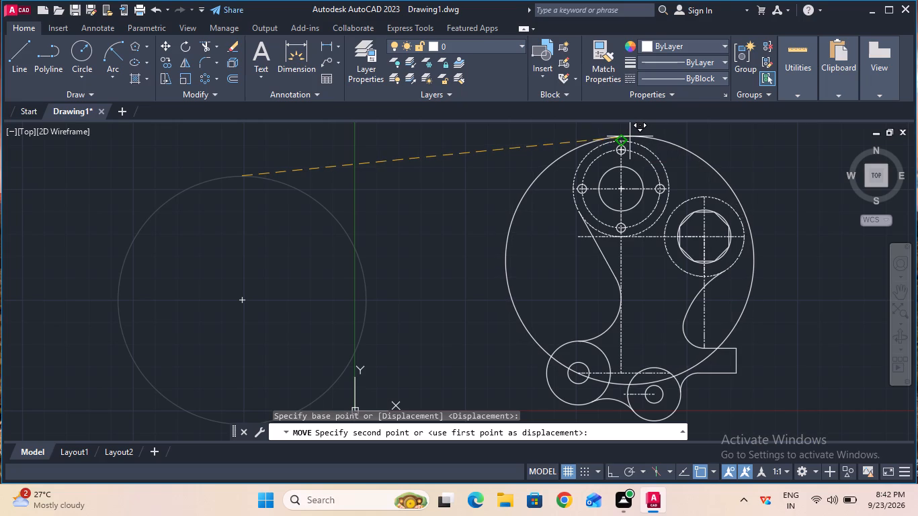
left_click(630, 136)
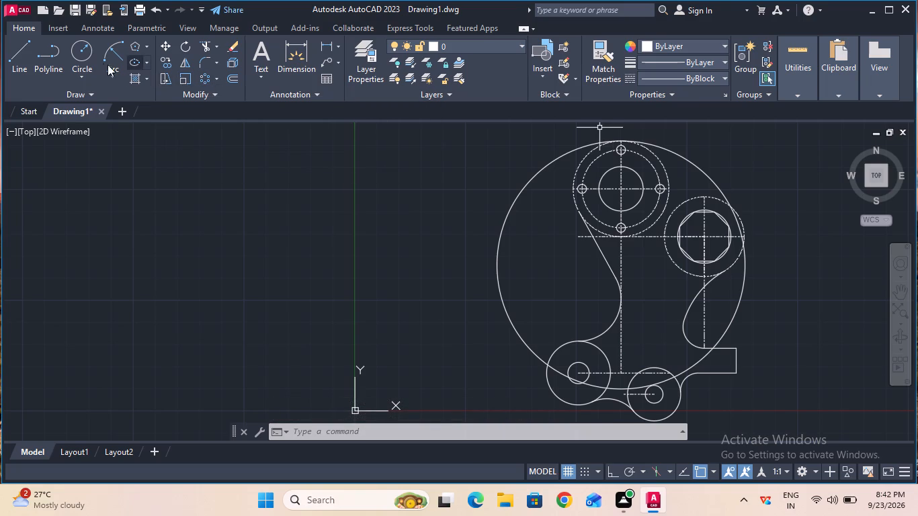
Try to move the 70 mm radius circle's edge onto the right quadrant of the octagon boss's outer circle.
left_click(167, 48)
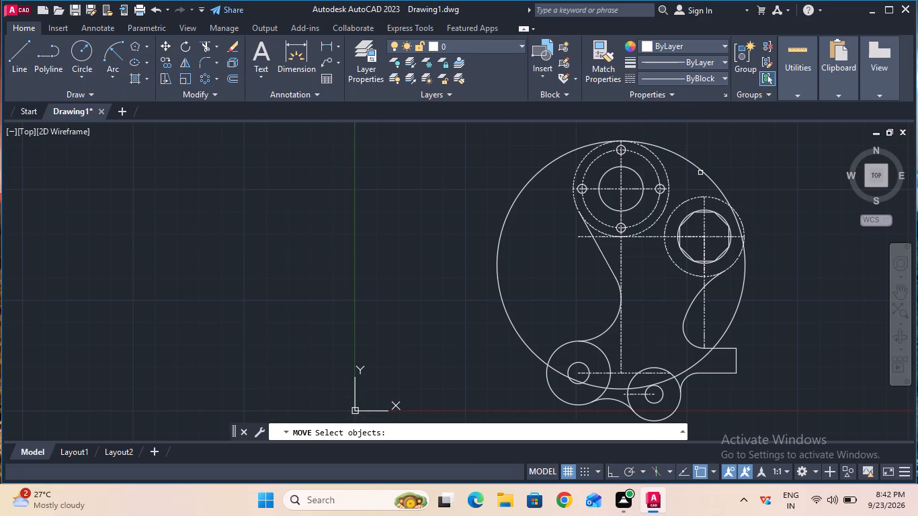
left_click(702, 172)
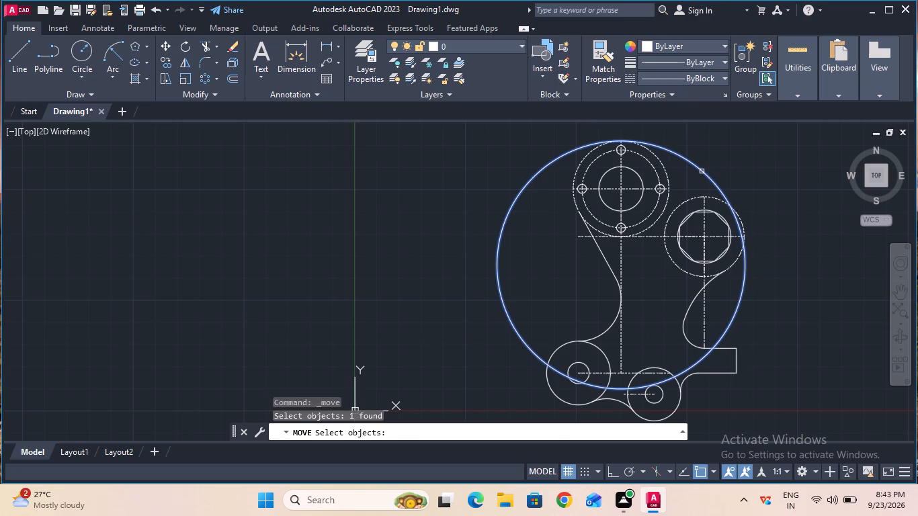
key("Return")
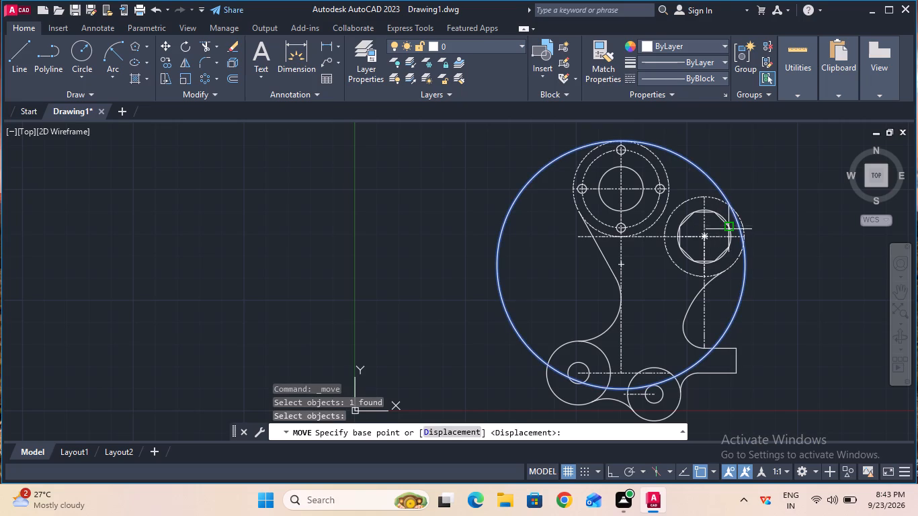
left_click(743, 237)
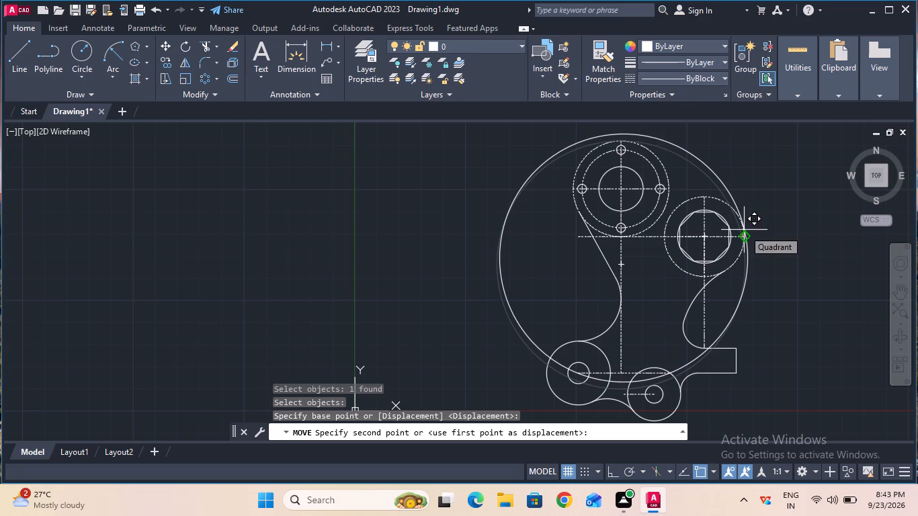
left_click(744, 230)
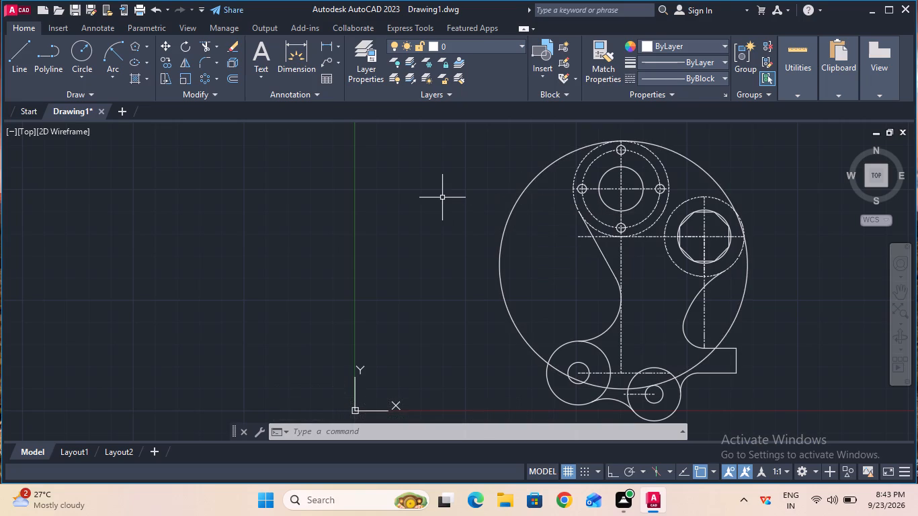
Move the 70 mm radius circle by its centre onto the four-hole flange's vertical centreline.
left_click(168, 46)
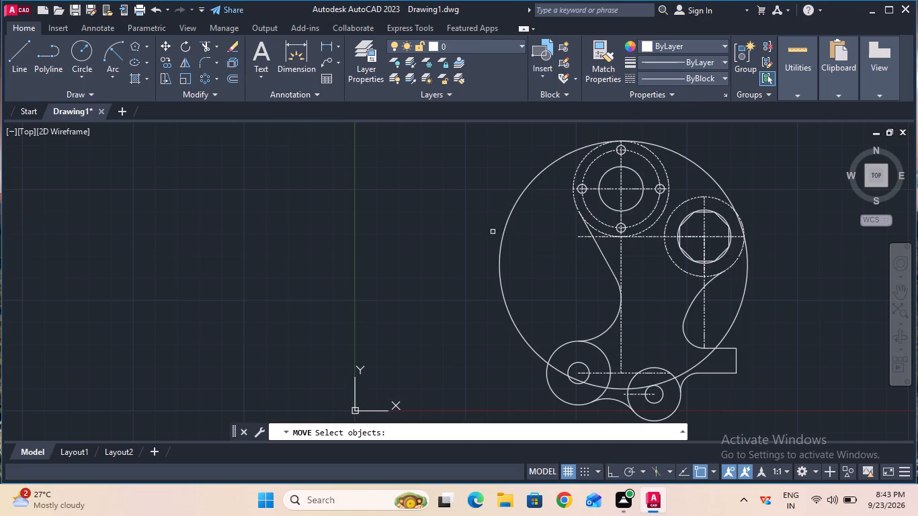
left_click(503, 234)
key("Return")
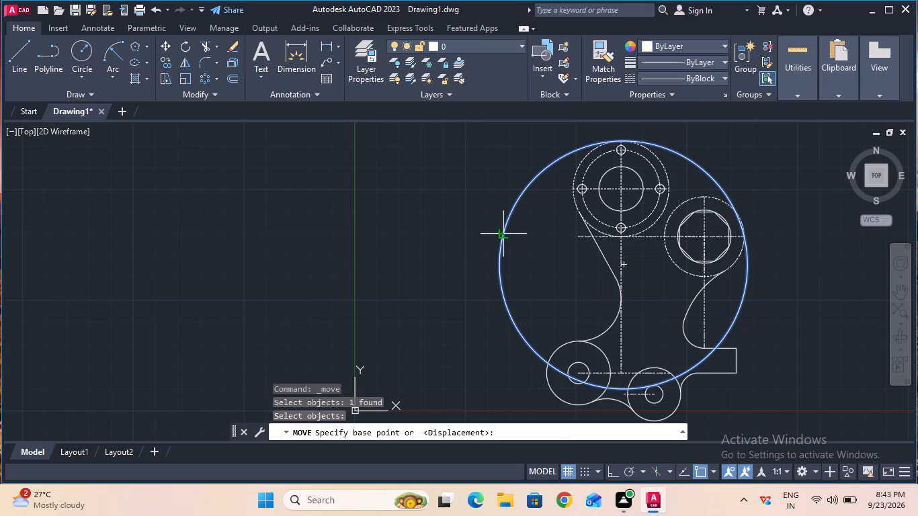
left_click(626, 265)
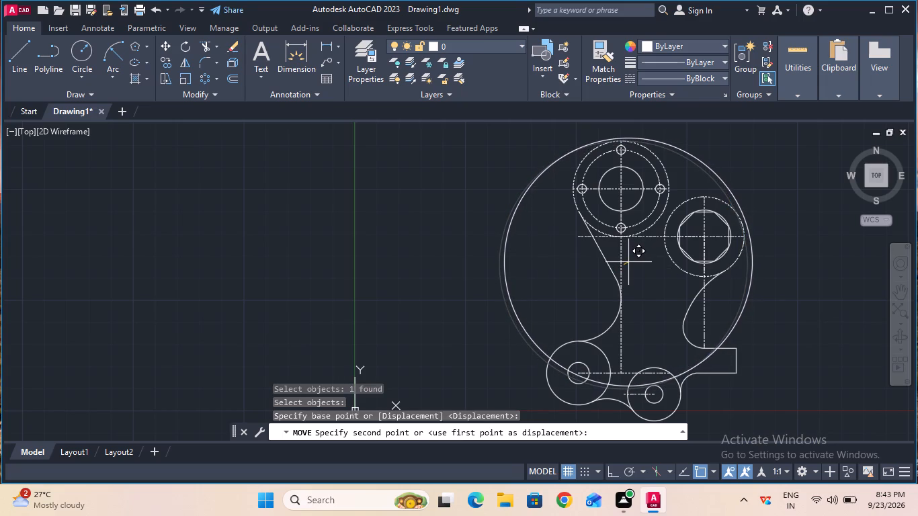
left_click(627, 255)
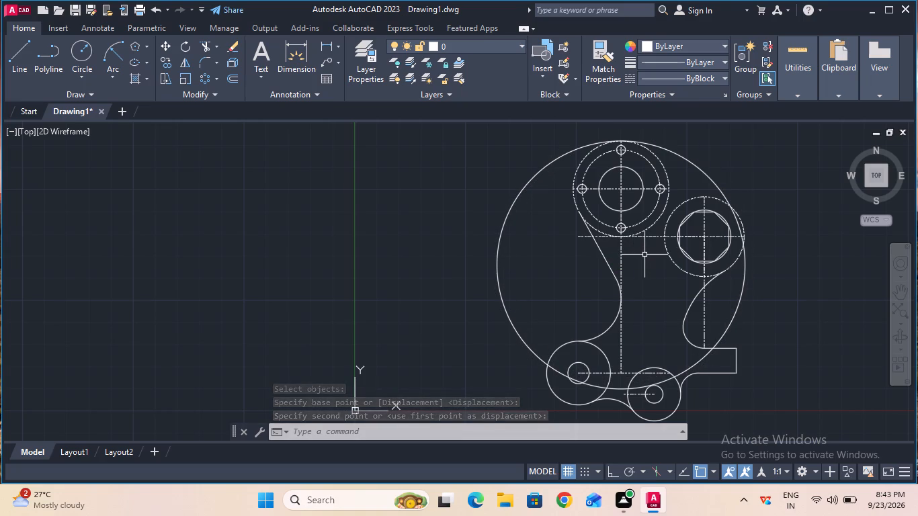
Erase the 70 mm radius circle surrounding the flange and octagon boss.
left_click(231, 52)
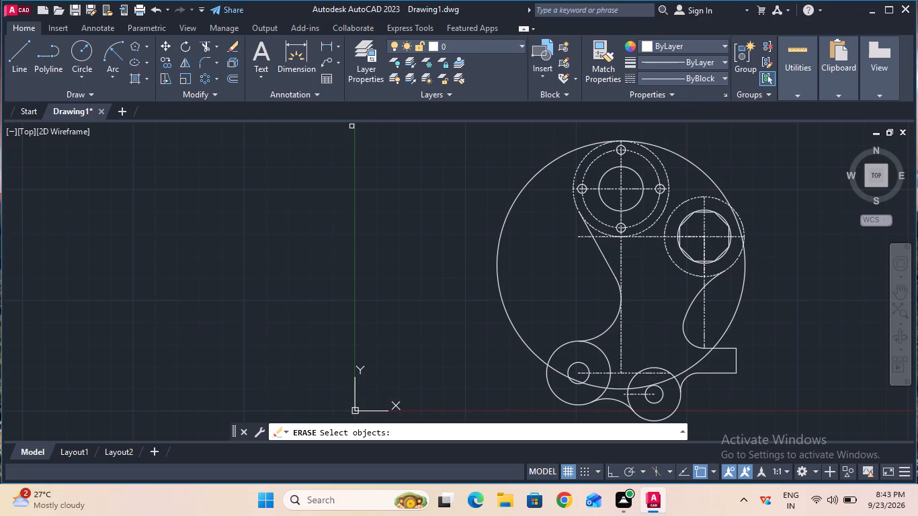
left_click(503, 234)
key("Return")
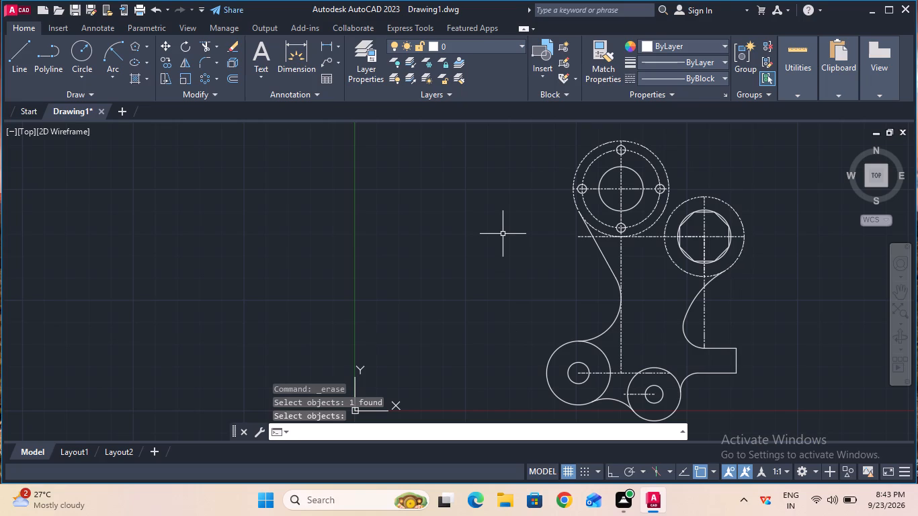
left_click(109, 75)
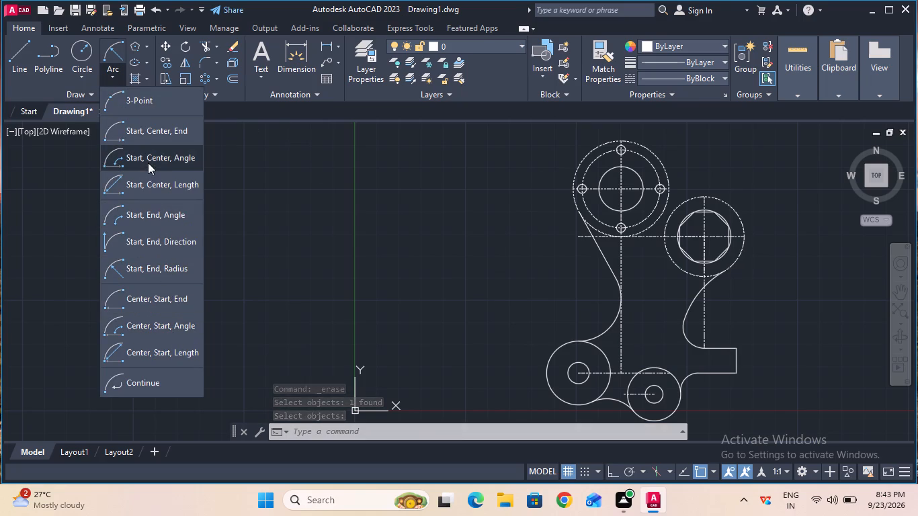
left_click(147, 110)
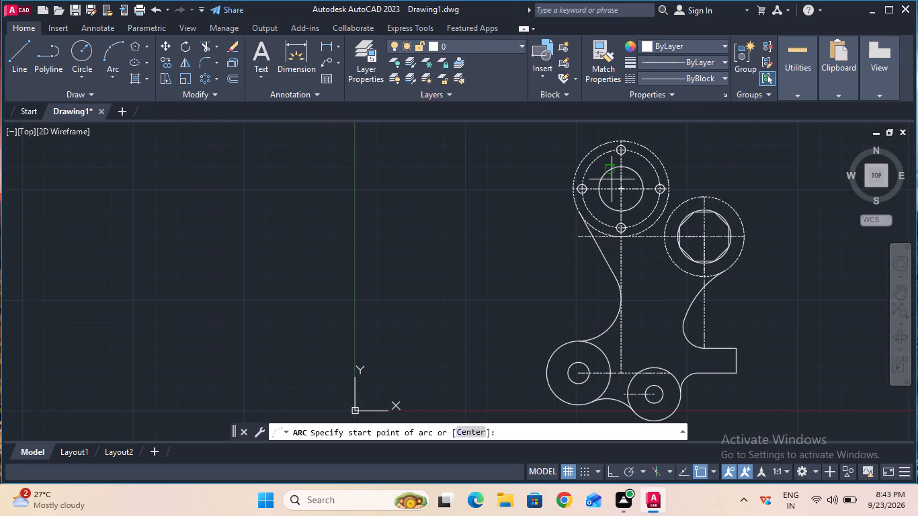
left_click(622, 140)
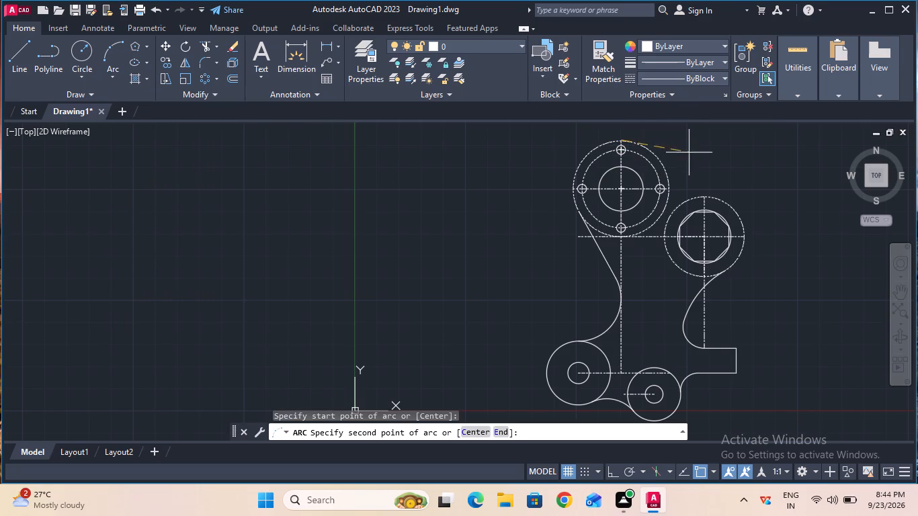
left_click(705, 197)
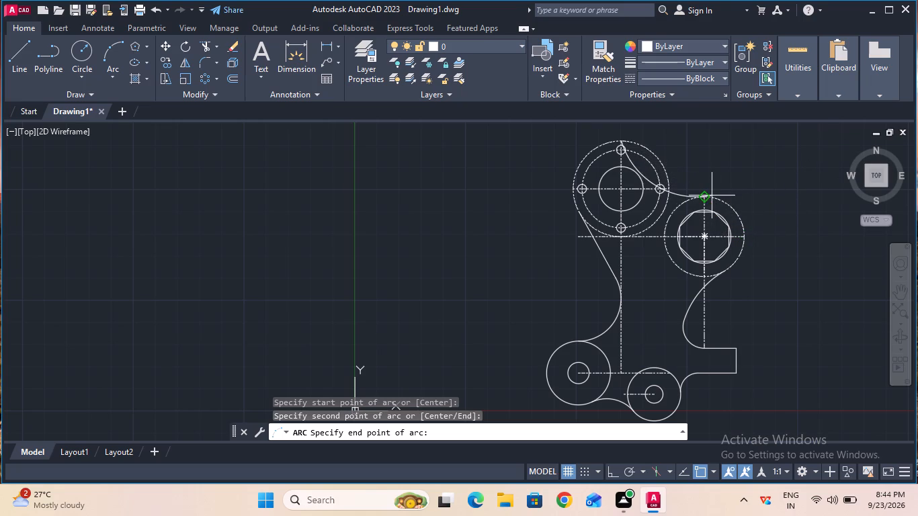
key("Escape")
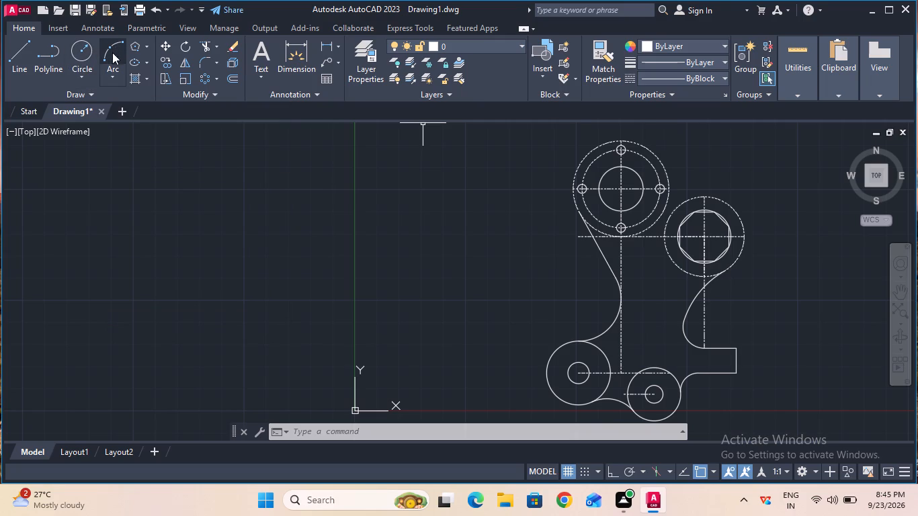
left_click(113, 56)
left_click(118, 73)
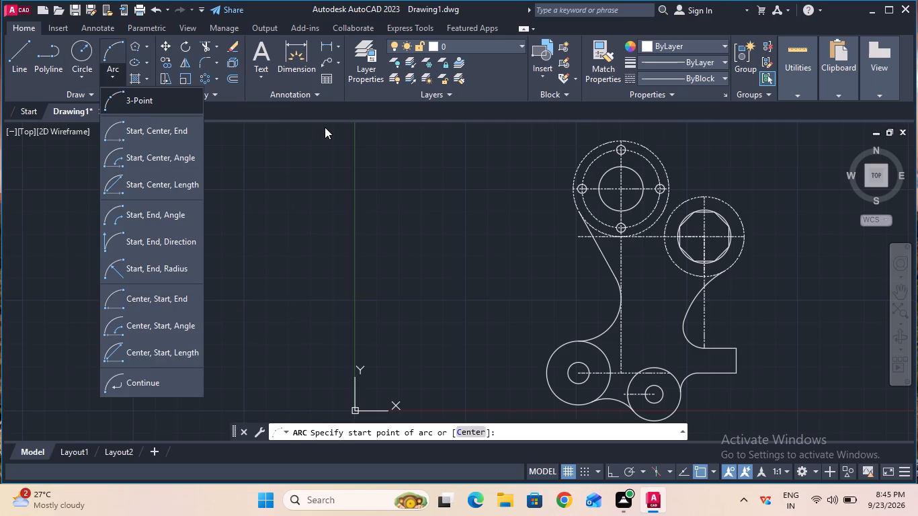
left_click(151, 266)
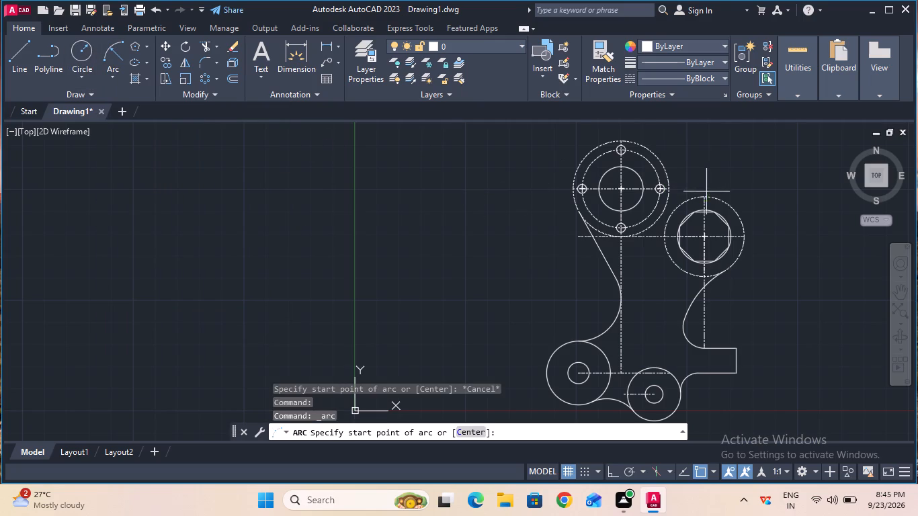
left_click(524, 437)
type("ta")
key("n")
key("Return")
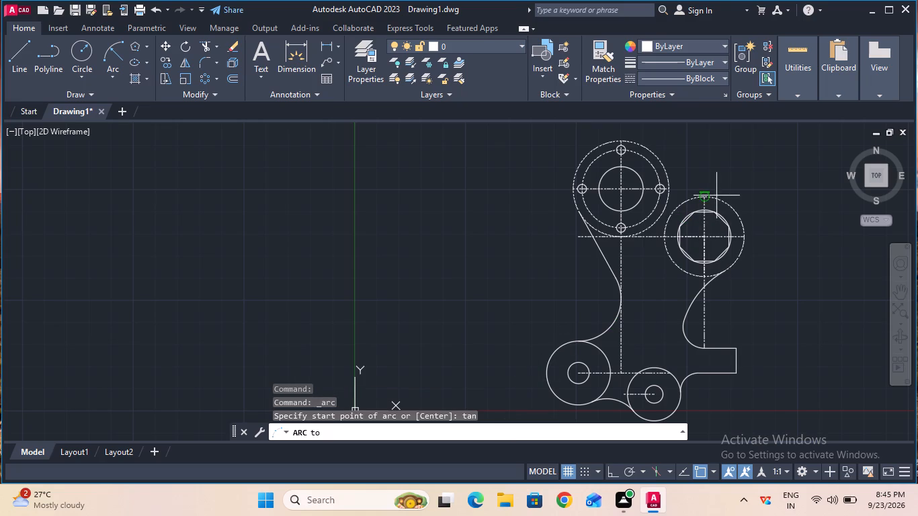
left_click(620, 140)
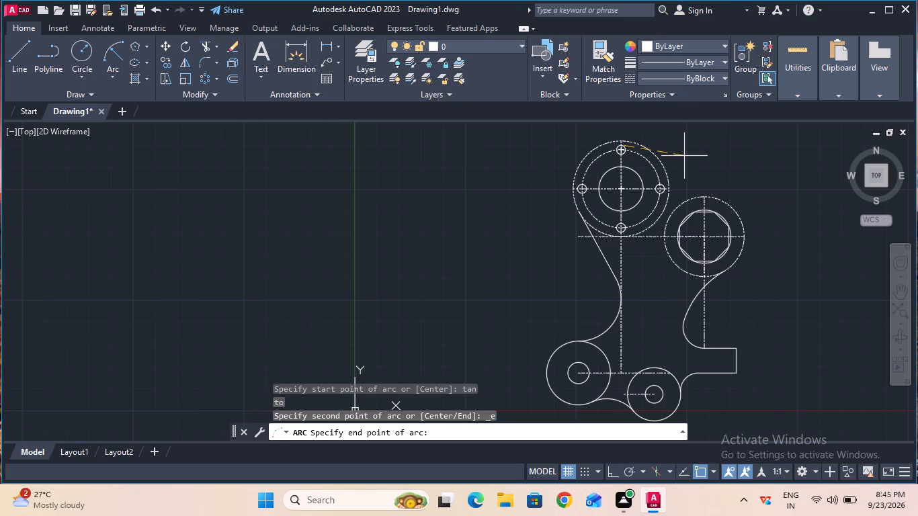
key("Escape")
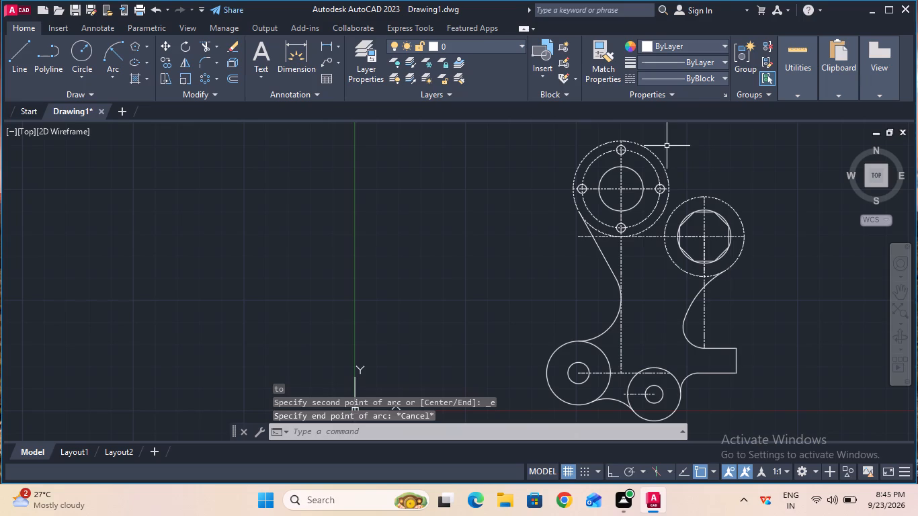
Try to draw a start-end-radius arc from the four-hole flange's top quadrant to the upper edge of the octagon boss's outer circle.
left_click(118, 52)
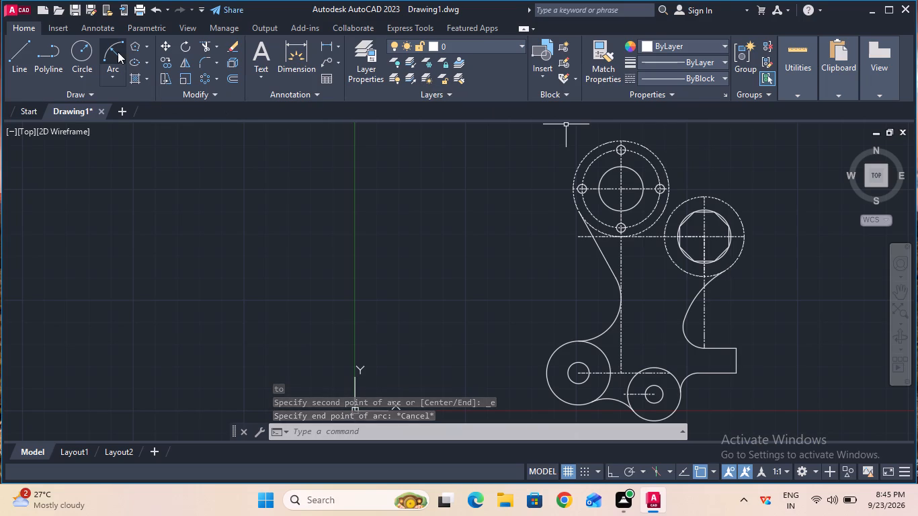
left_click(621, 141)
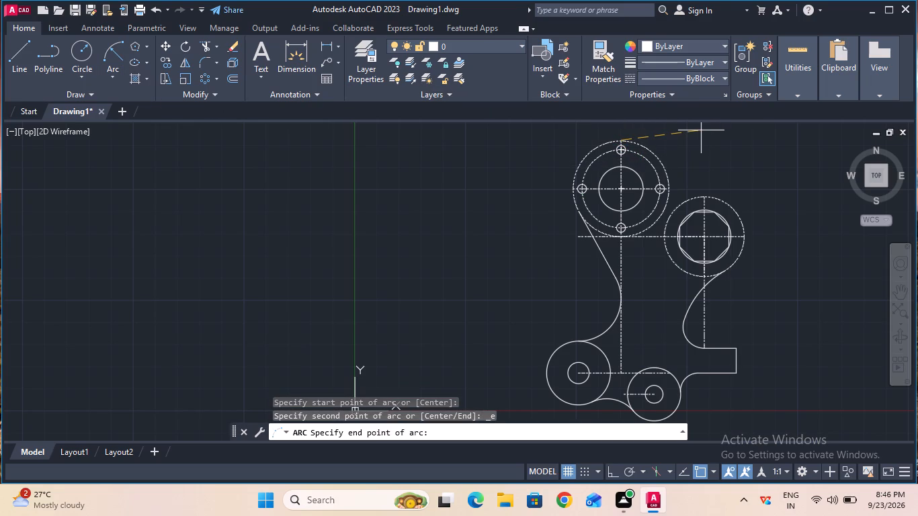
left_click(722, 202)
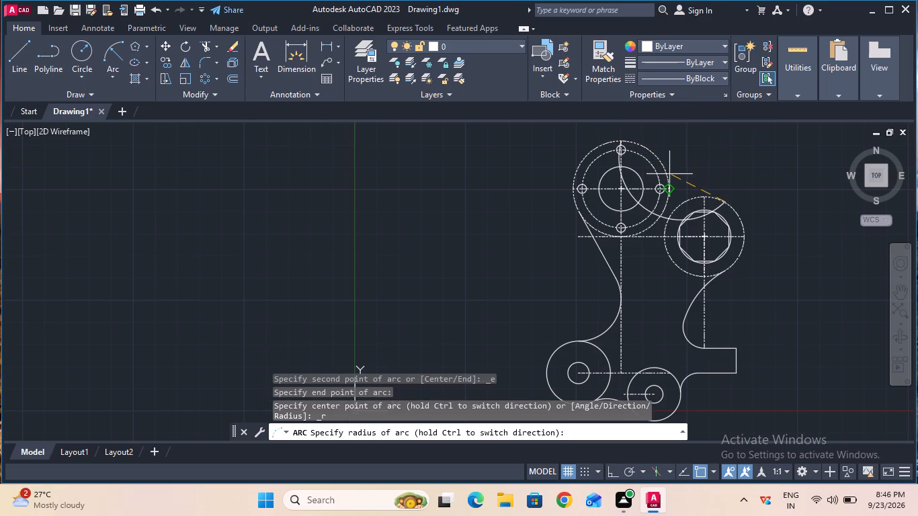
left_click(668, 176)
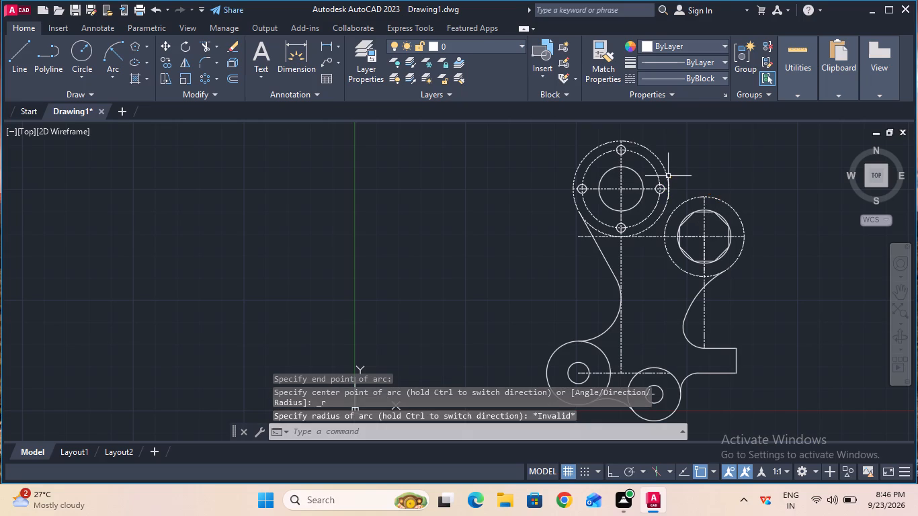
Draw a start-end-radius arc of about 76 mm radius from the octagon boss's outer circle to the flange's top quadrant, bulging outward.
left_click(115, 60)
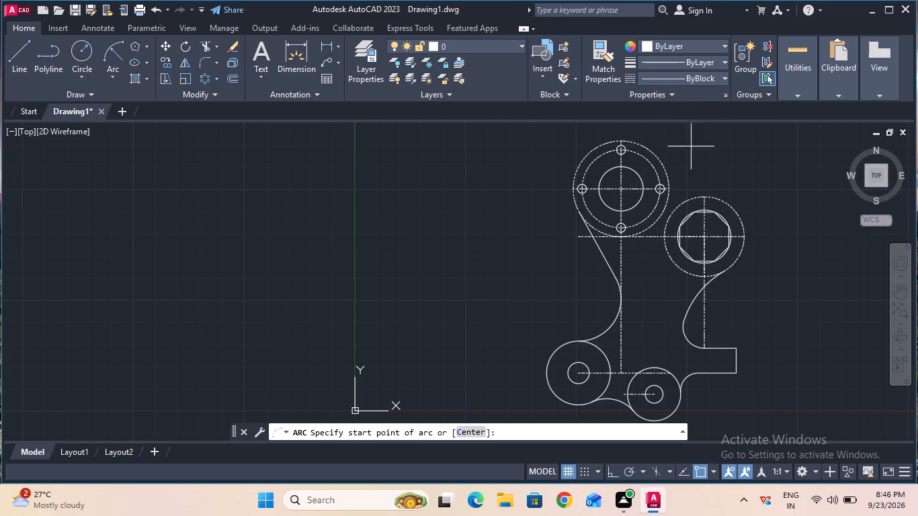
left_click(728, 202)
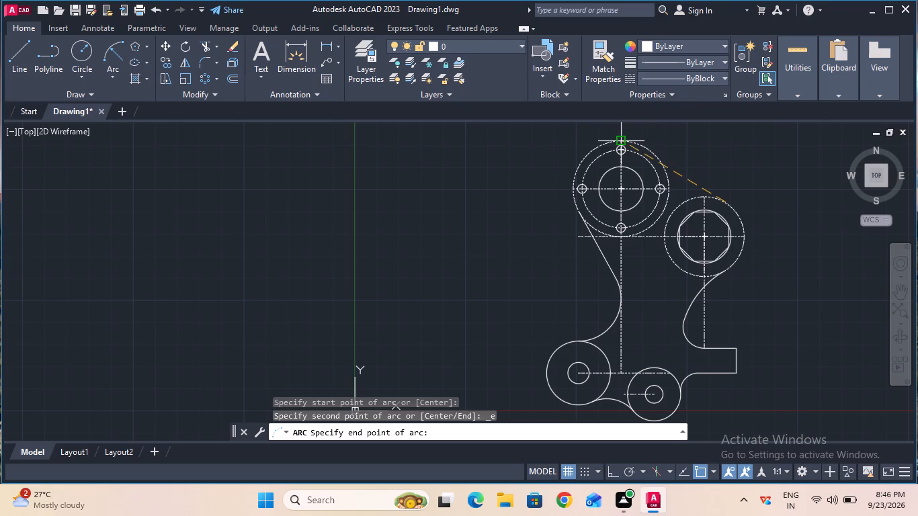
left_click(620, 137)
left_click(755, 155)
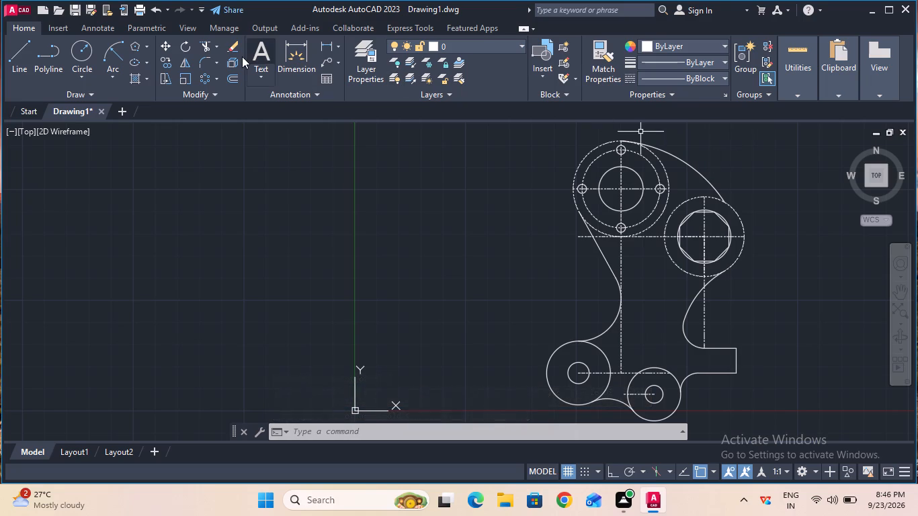
Check the radius of the arc spanning the four-hole flange and the octagon boss.
left_click(339, 45)
left_click(350, 175)
left_click(680, 159)
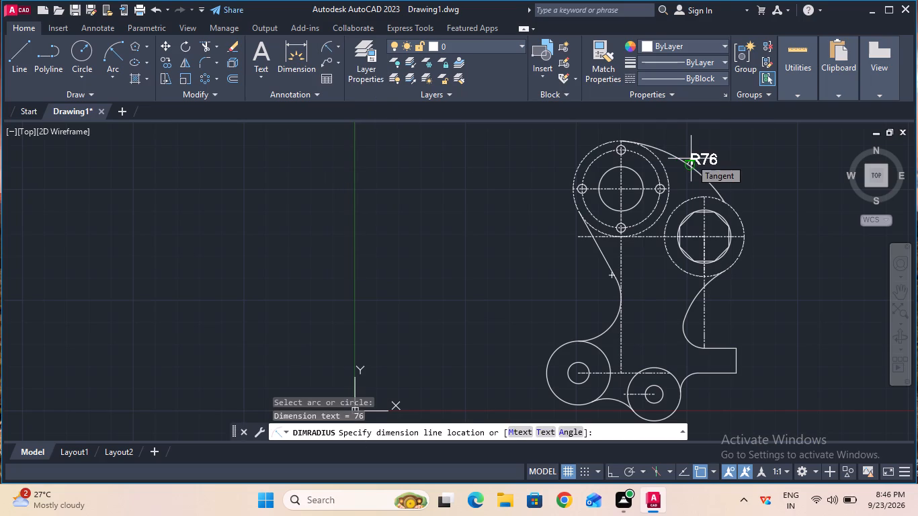
key("Escape")
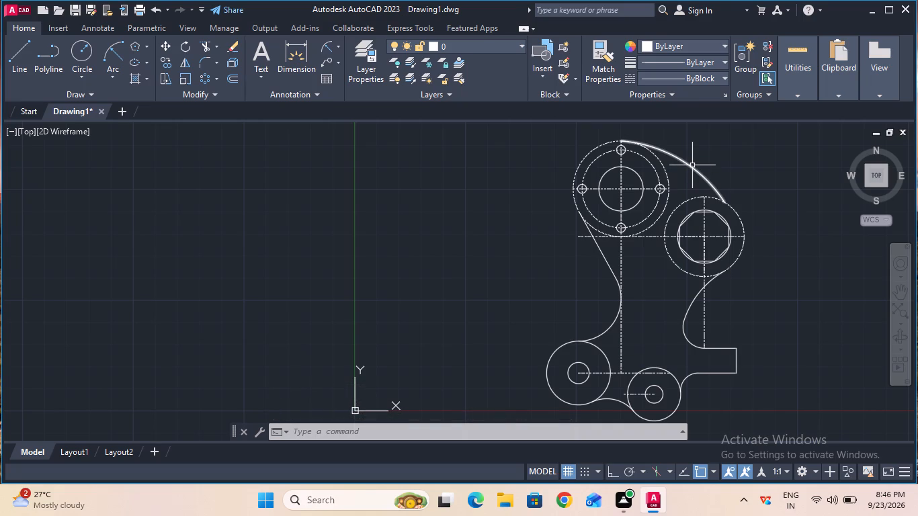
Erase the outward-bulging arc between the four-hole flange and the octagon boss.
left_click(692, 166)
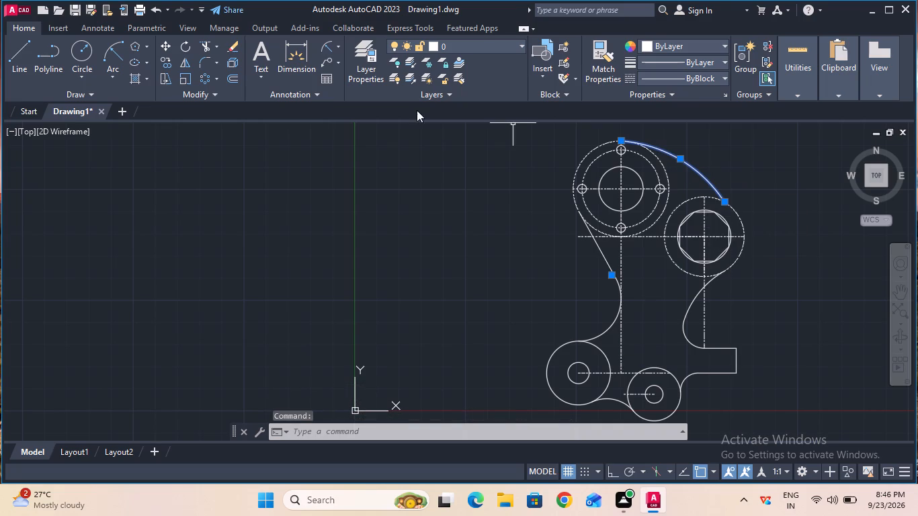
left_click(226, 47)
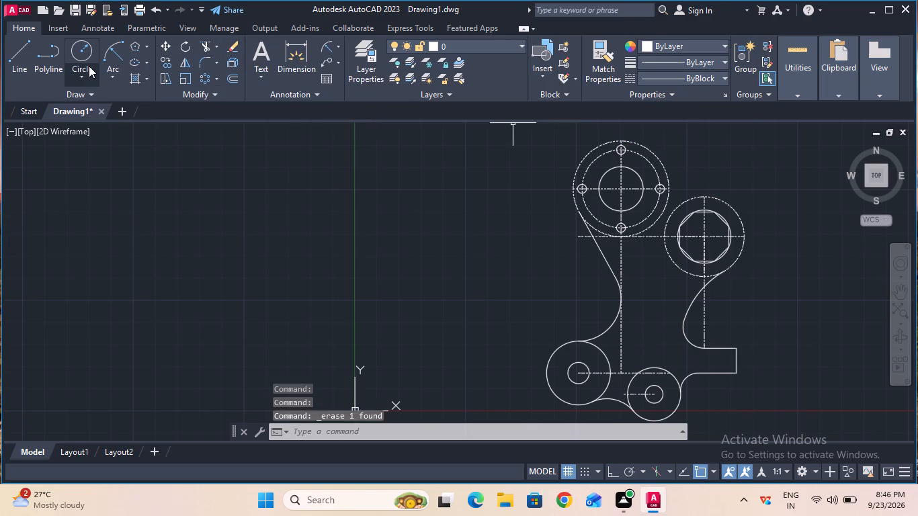
Fillet the four-hole flange's outer circle to the octagon boss's outer circle with a 70 mm radius.
left_click(203, 64)
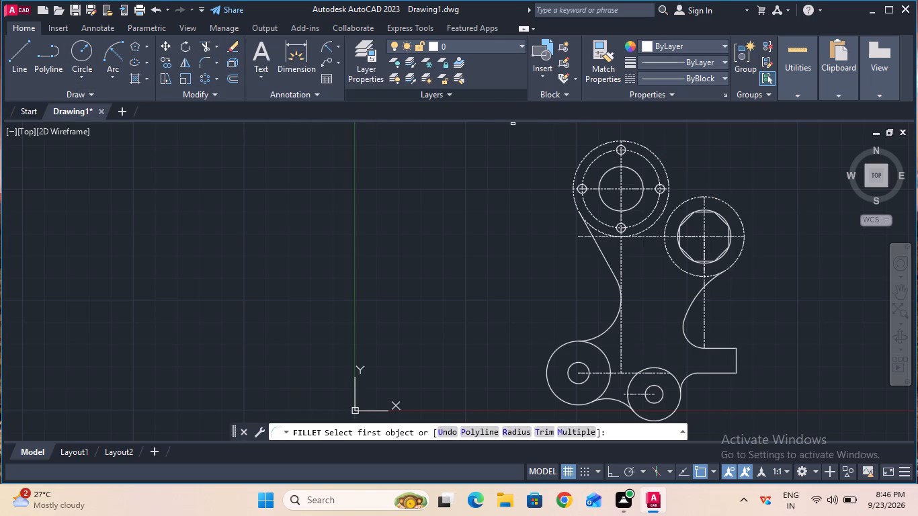
left_click(626, 139)
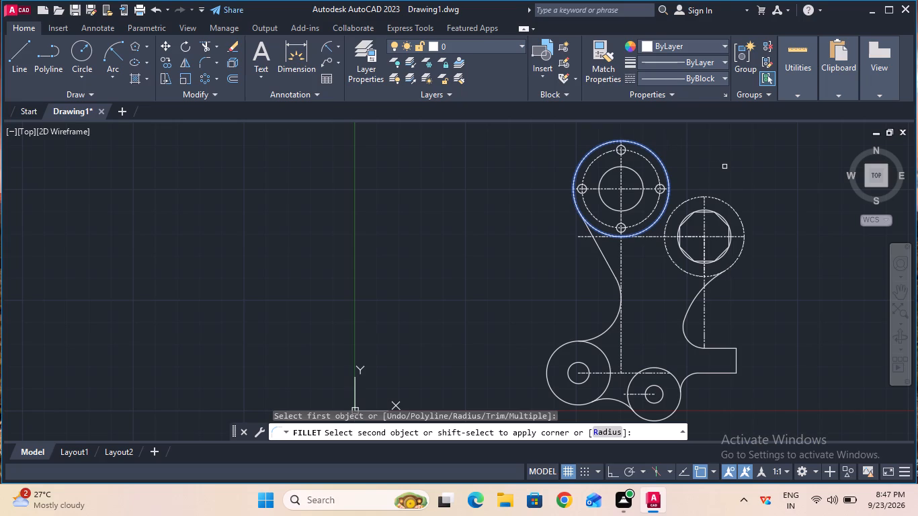
left_click(610, 431)
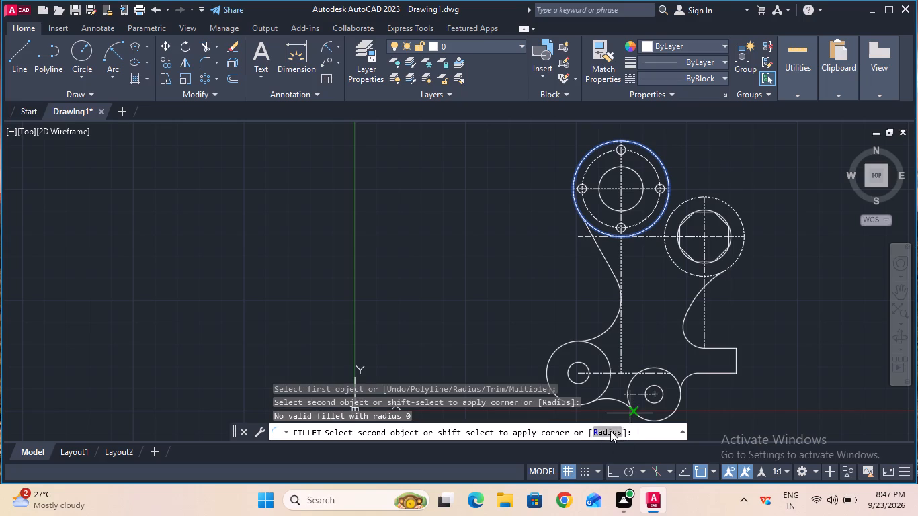
left_click(546, 429)
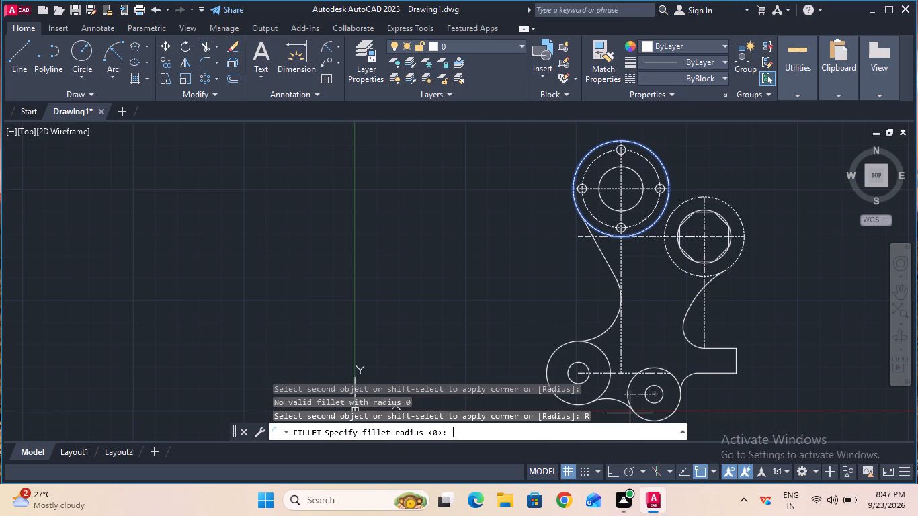
type("70")
key("Return")
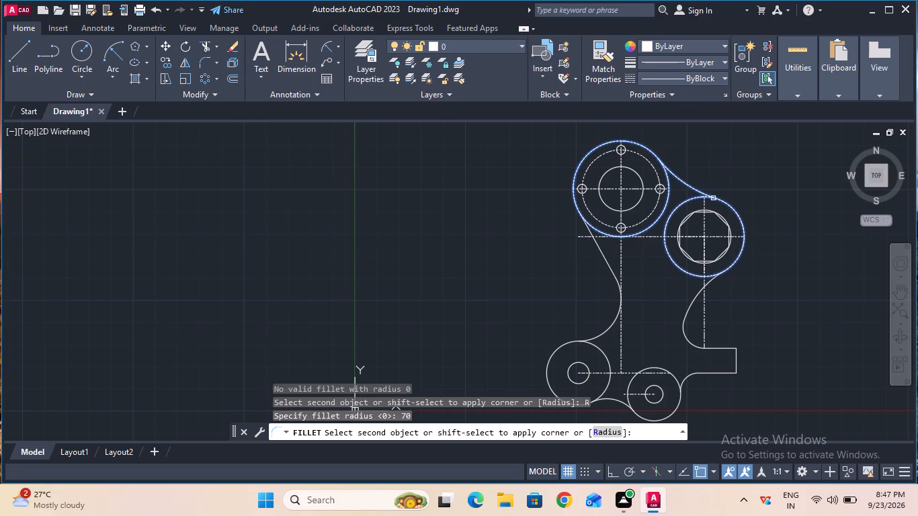
left_click(713, 198)
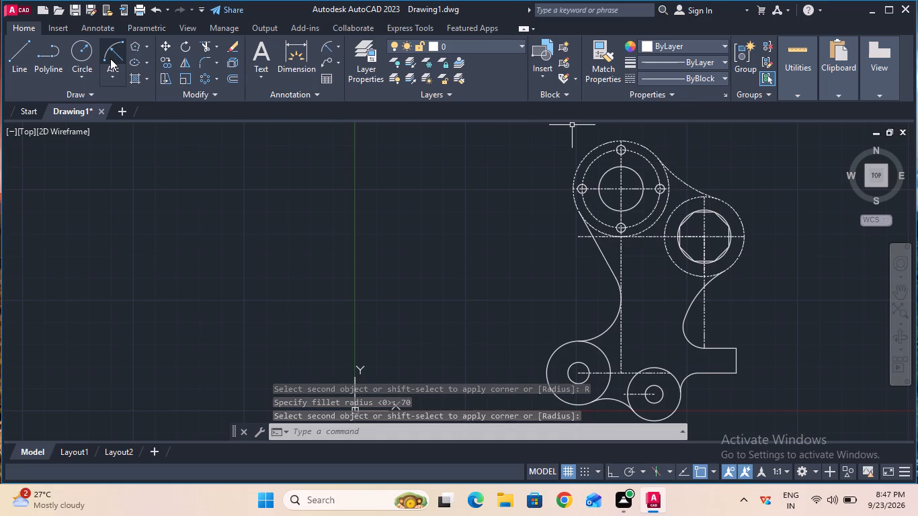
Draw a straight line joining the two endpoints of the 70 mm fillet arc between the flange and the octagon boss.
left_click(187, 59)
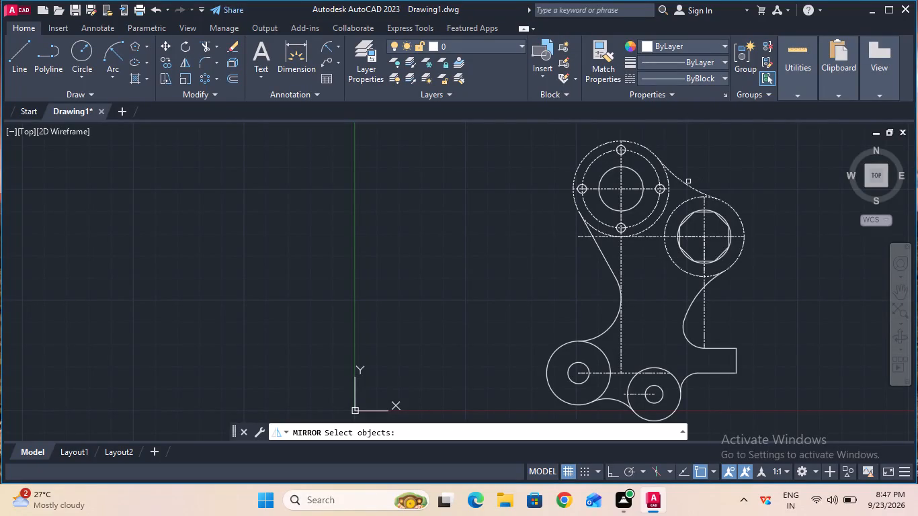
key("Escape")
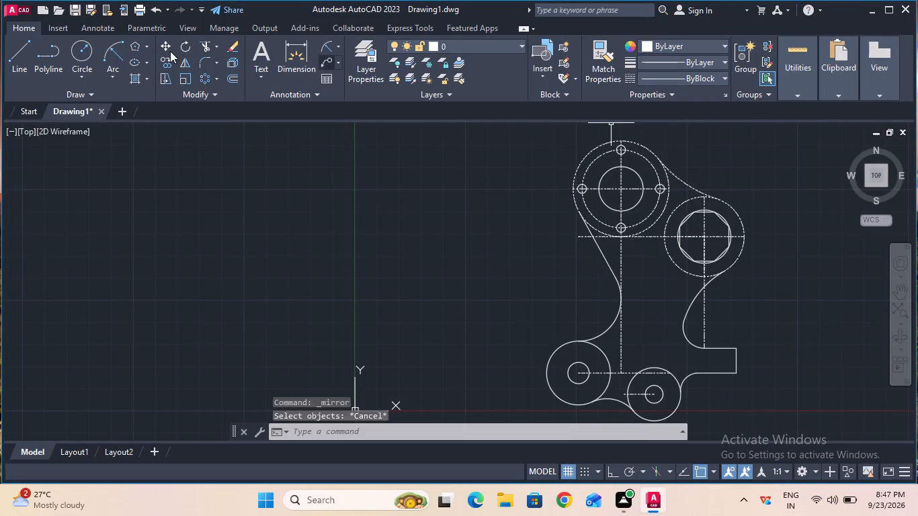
left_click(27, 55)
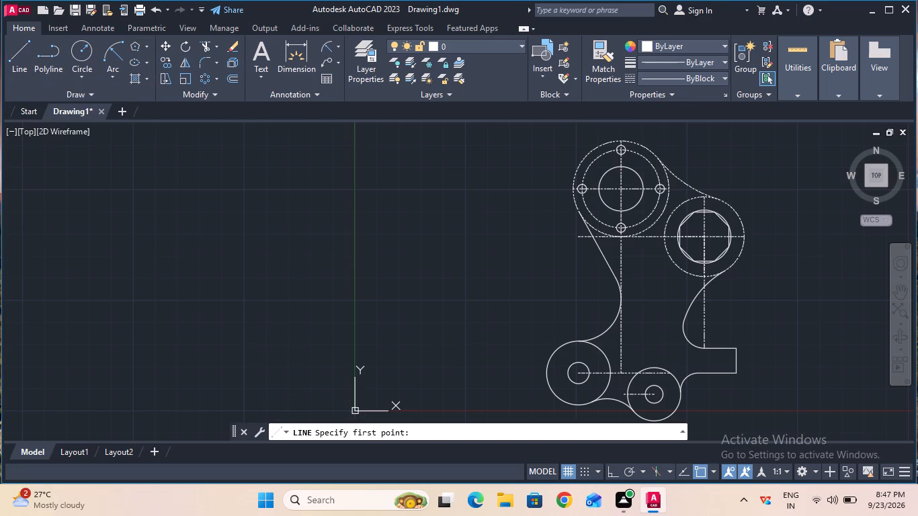
left_click(720, 196)
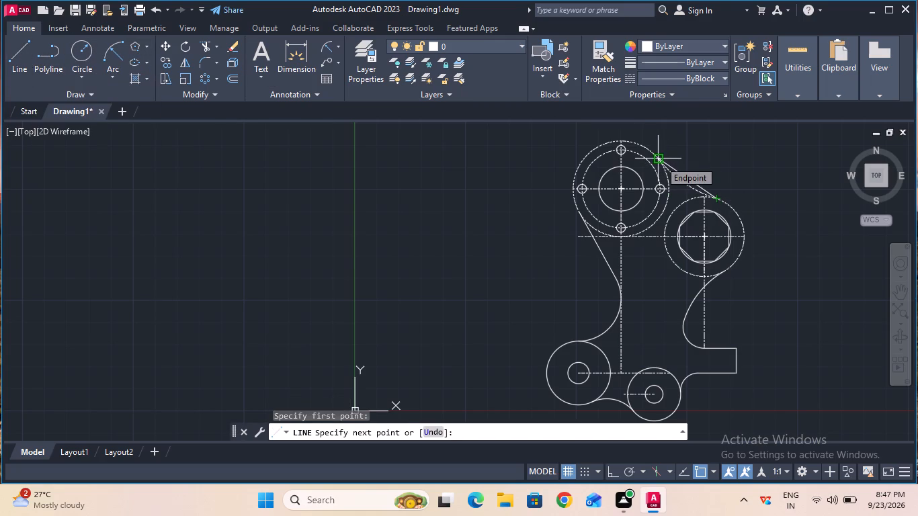
left_click(660, 161)
key("Escape")
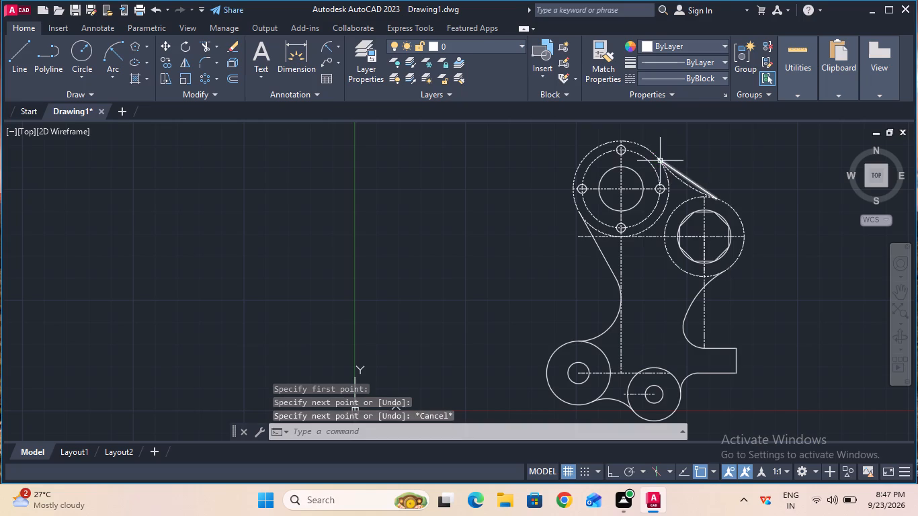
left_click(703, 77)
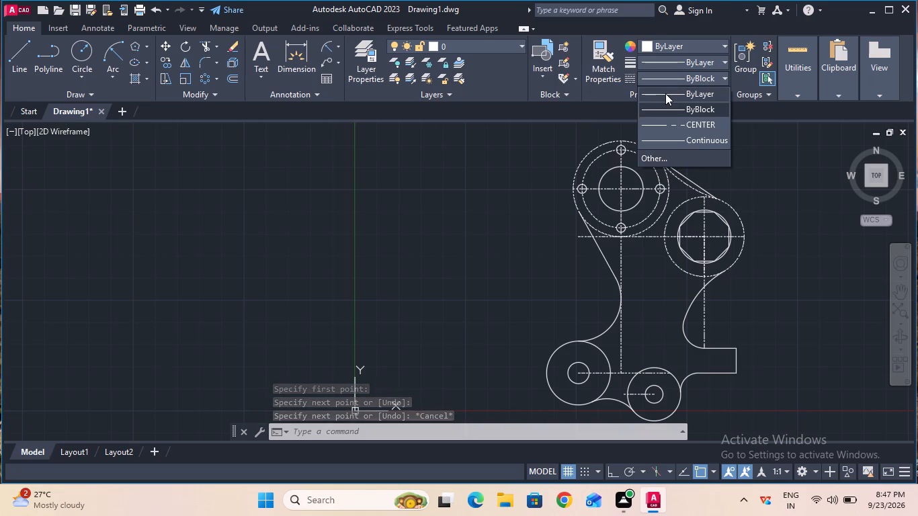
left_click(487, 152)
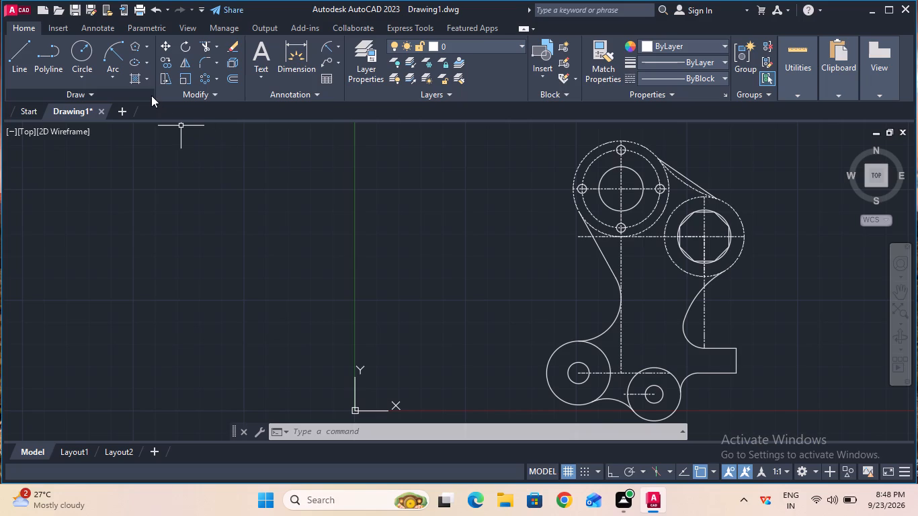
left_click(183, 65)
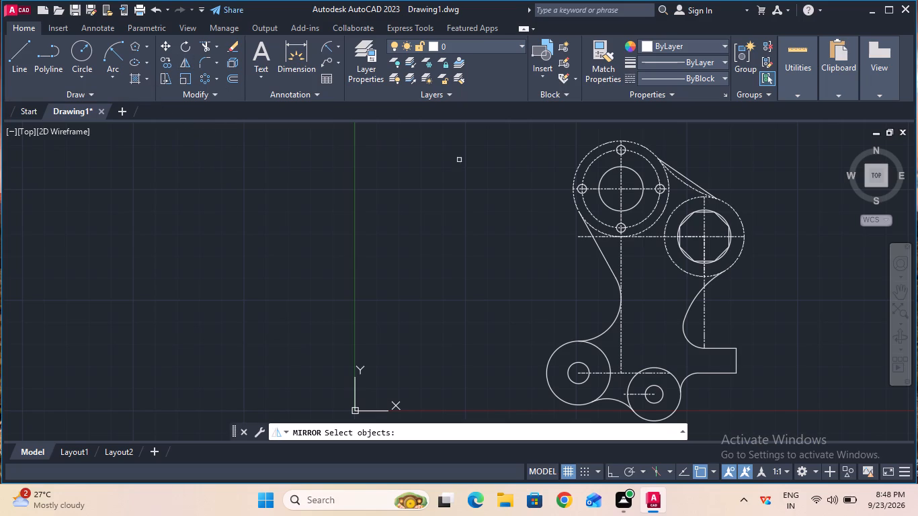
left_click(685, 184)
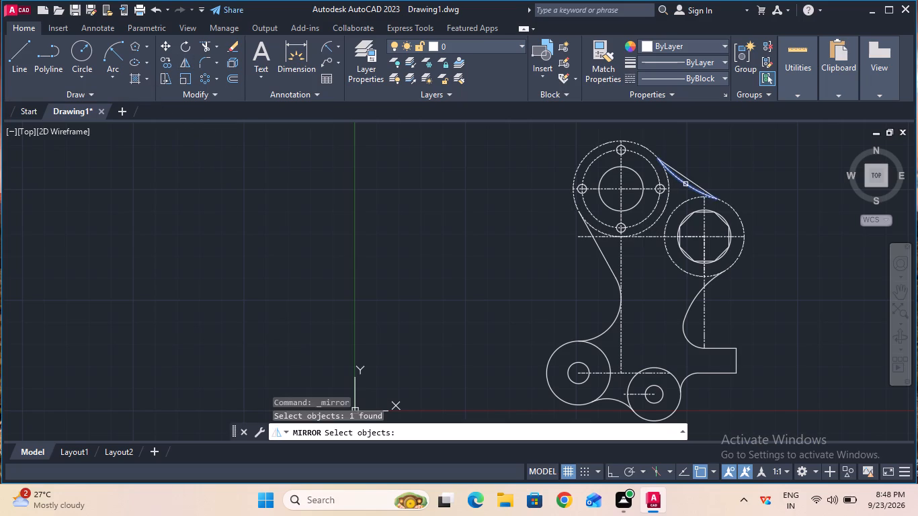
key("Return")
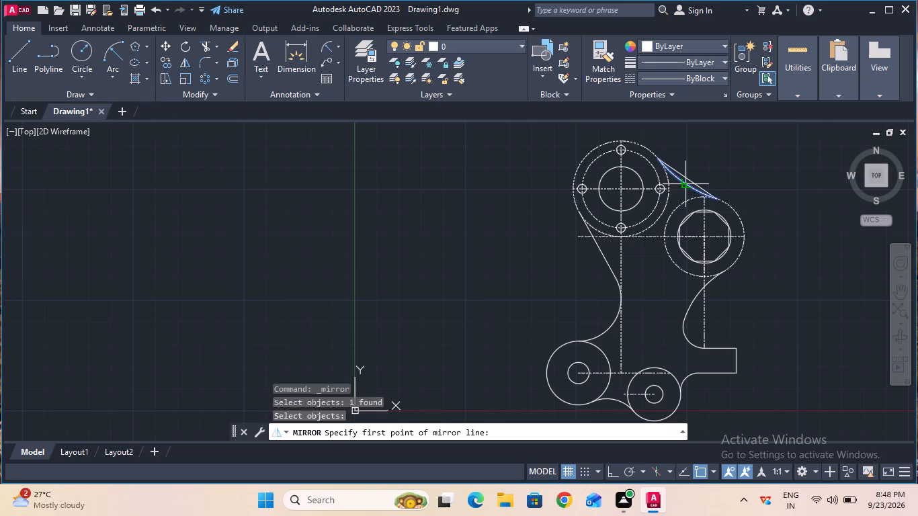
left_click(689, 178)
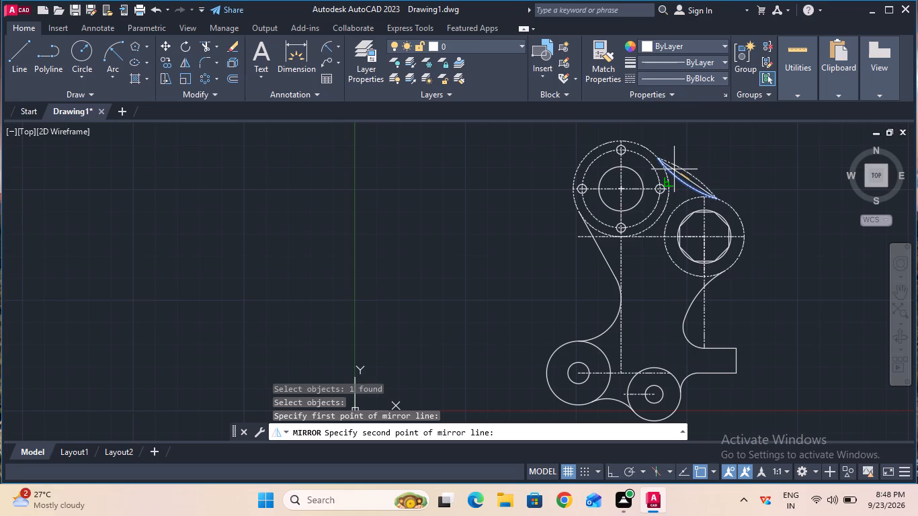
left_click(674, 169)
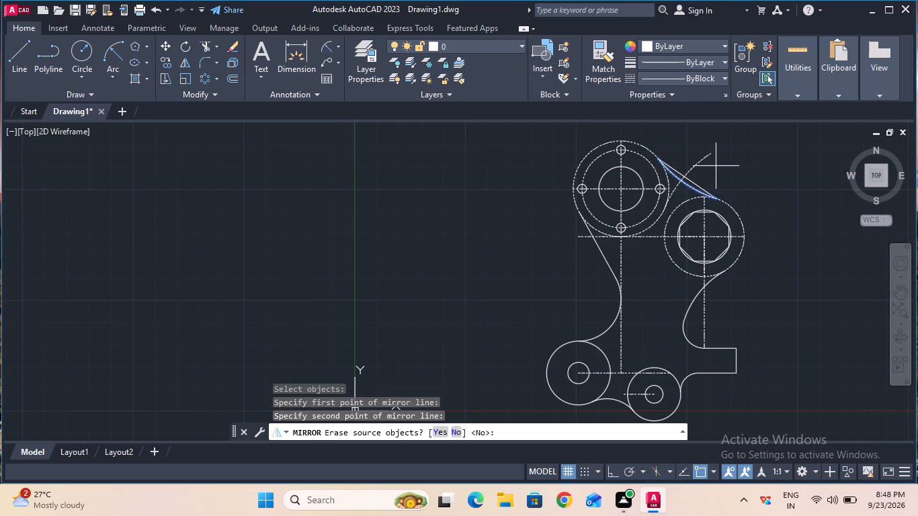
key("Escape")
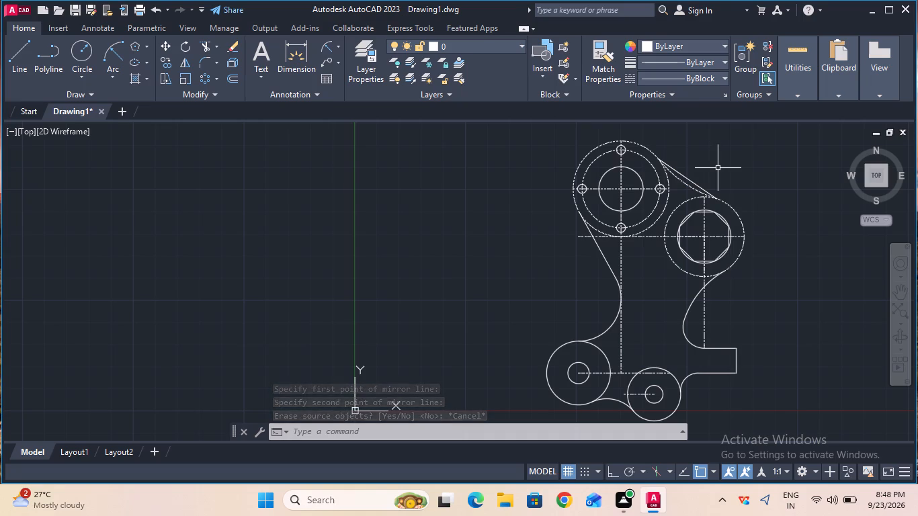
Erase the 70 mm fillet arc and the straight line between the four-hole flange and the octagon boss.
left_click(693, 188)
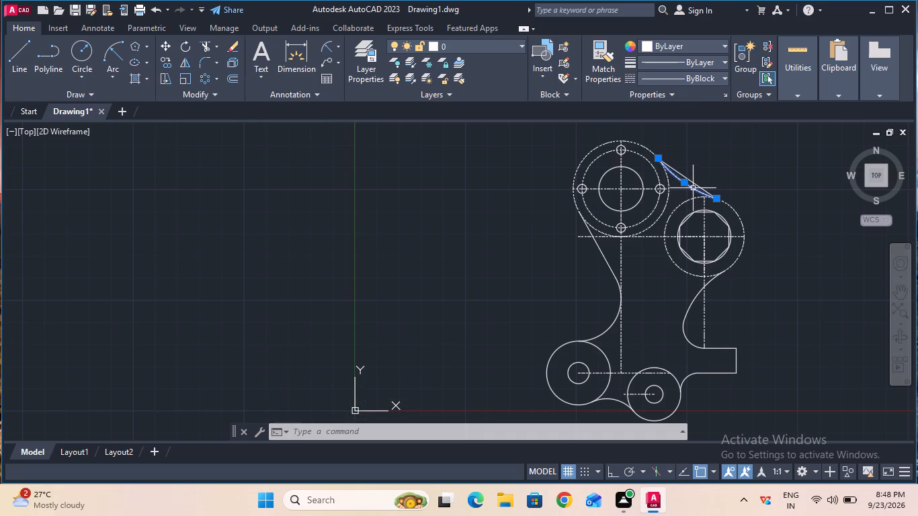
key("Delete")
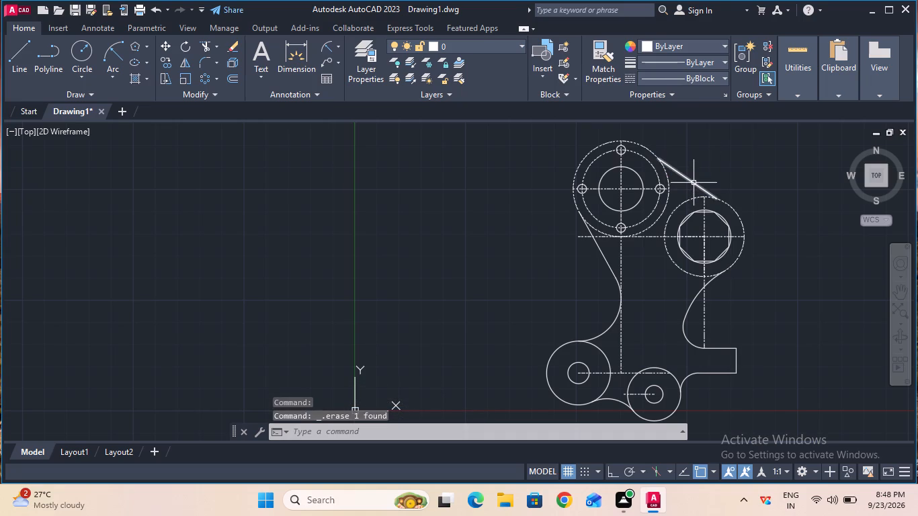
left_click(694, 183)
key("Delete")
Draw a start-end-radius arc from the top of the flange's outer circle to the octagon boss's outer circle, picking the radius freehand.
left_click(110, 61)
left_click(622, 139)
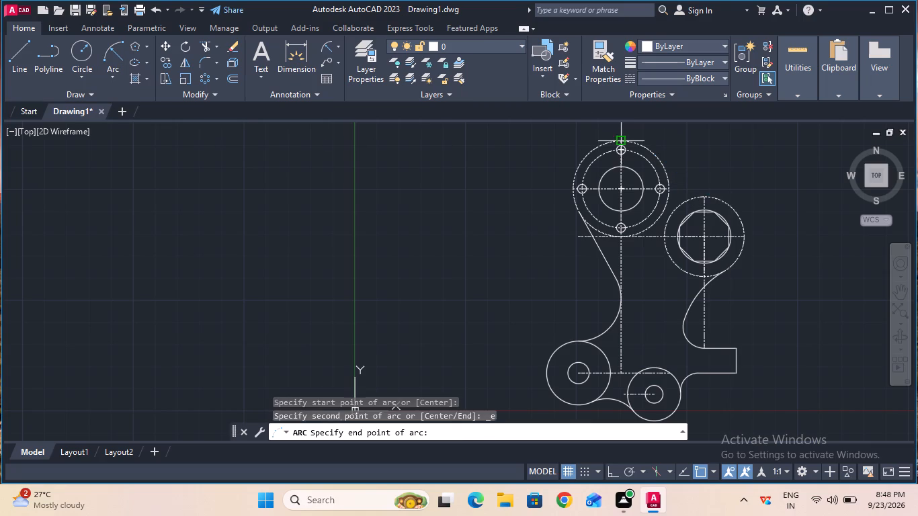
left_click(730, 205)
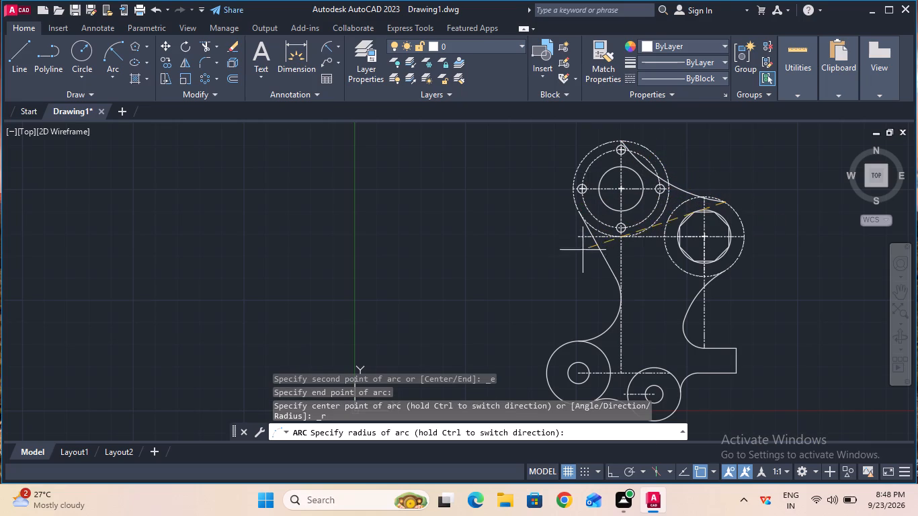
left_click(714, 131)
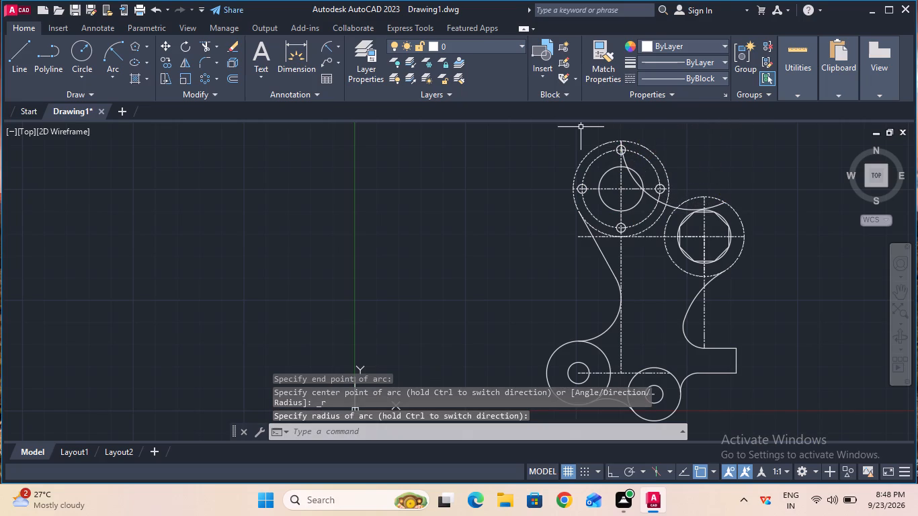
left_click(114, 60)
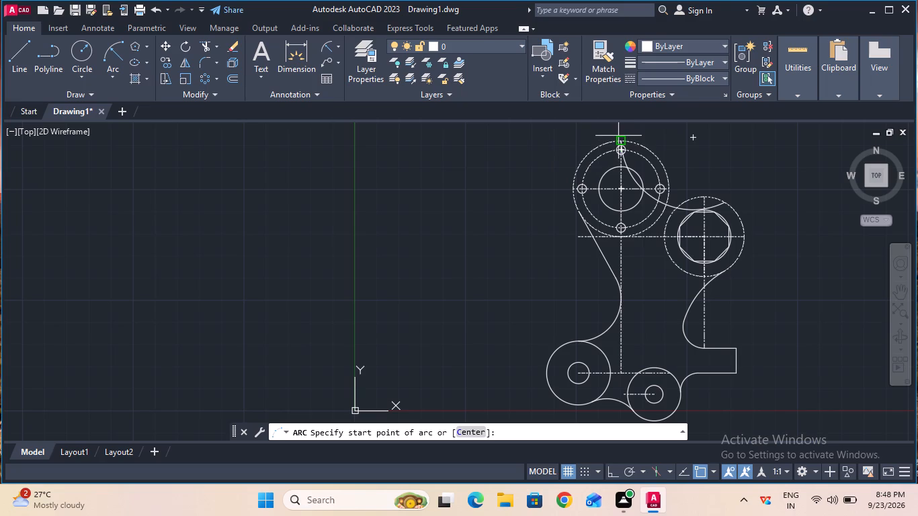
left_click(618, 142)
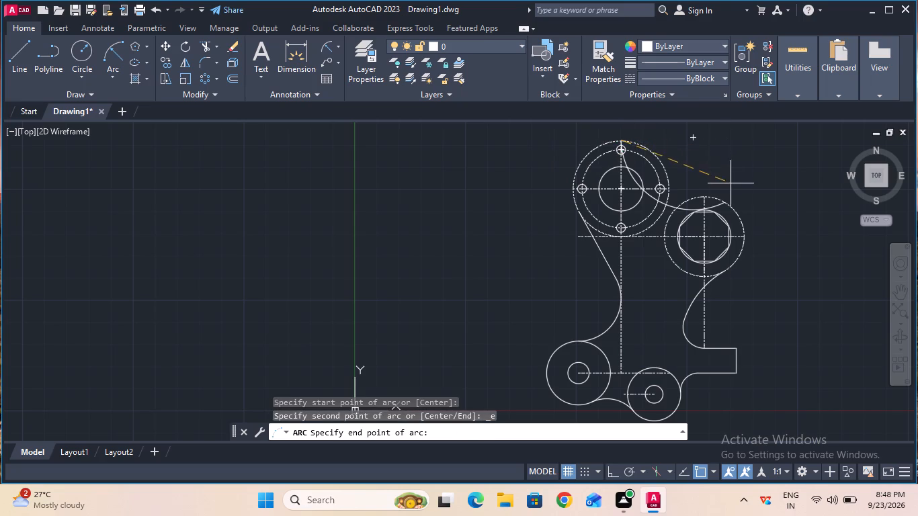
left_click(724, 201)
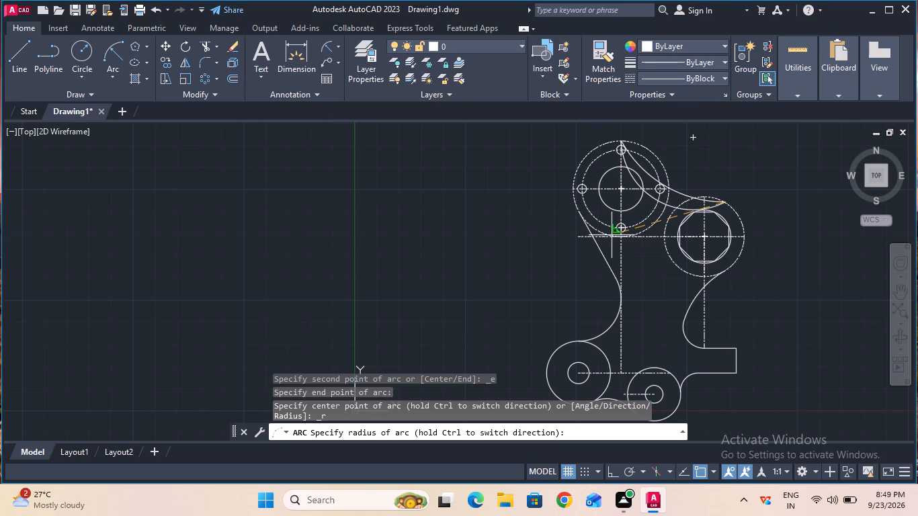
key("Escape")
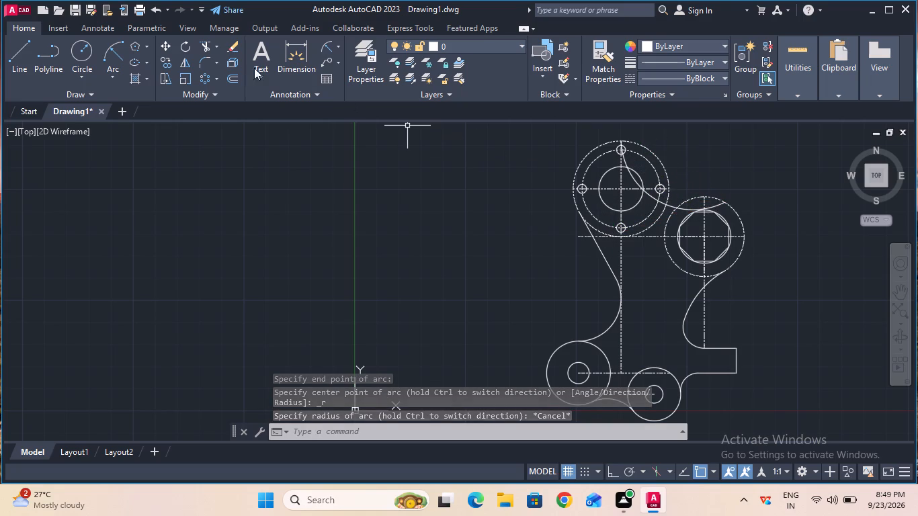
Draw a start-end-radius arc from the octagon boss's outer circle to the top of the flange's outer circle with a 70 mm radius.
left_click(116, 56)
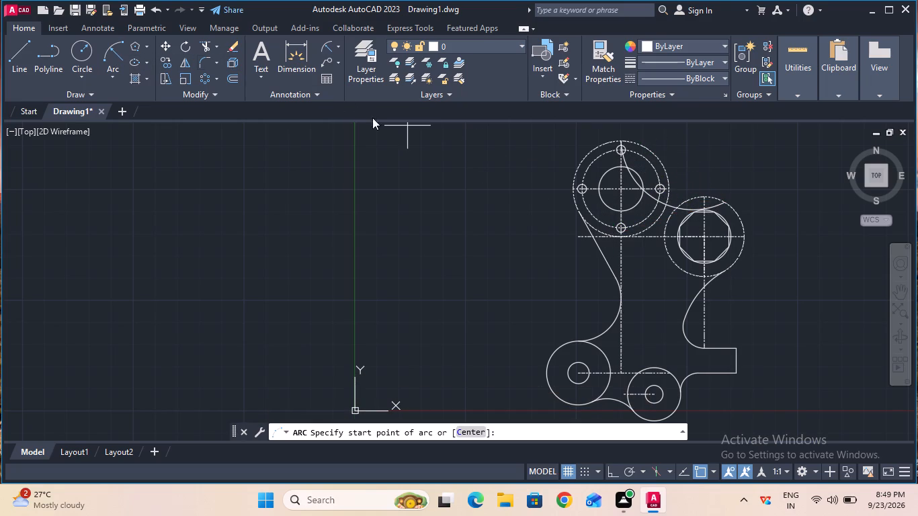
left_click(723, 204)
left_click(620, 142)
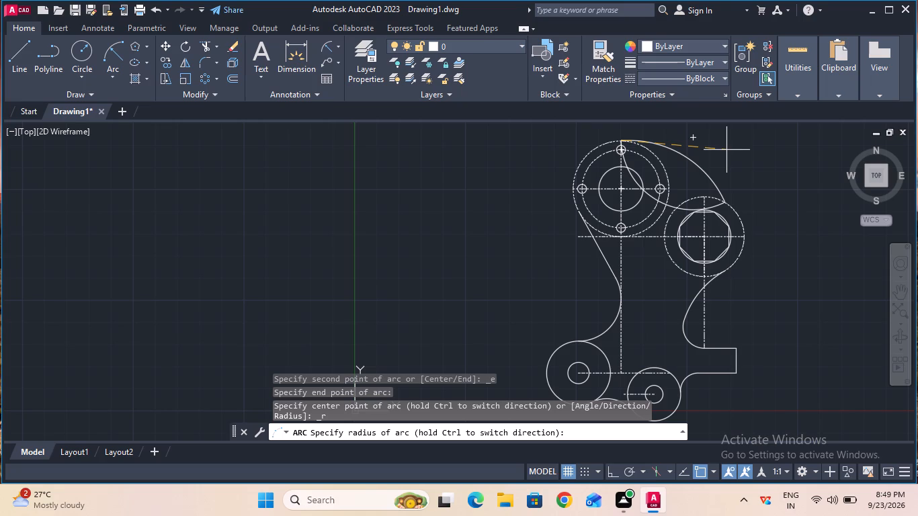
key("7")
key("0")
key("Return")
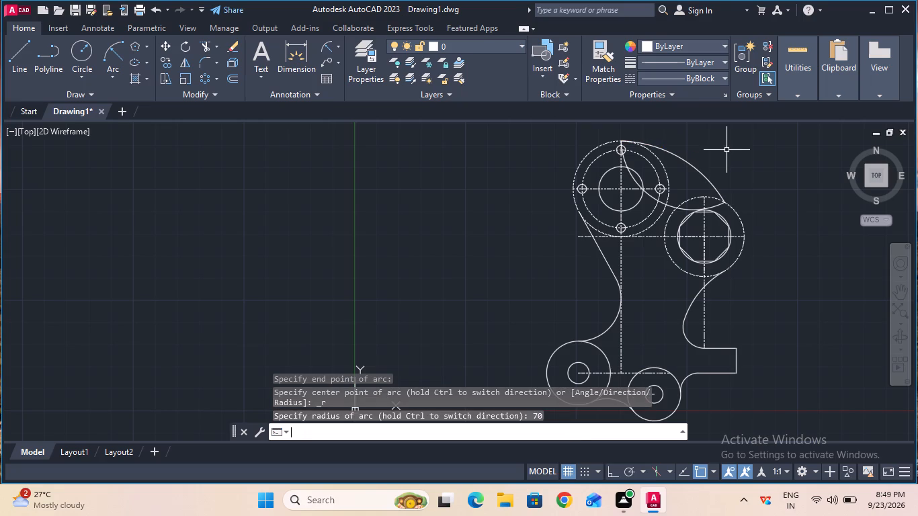
key("Escape")
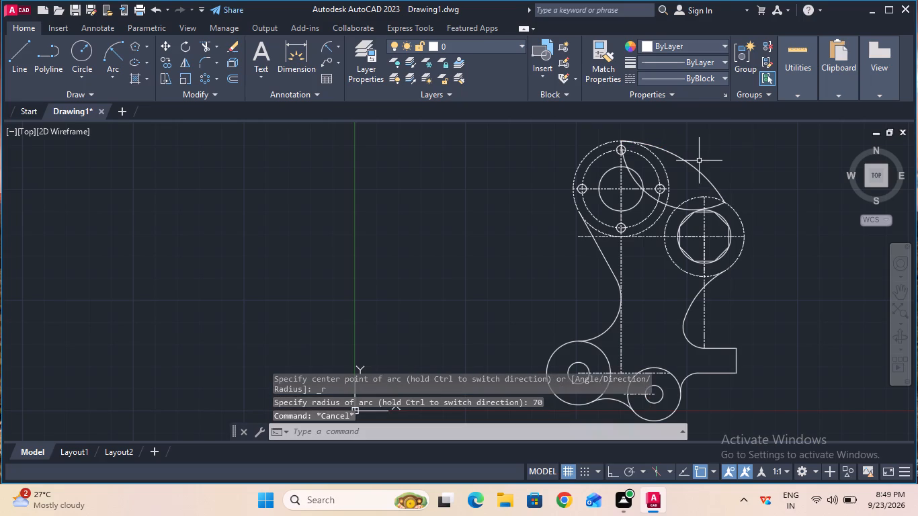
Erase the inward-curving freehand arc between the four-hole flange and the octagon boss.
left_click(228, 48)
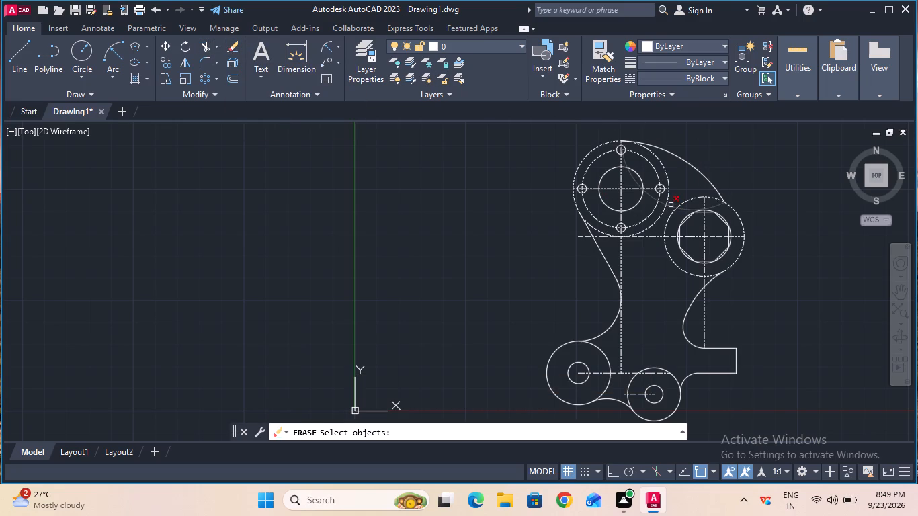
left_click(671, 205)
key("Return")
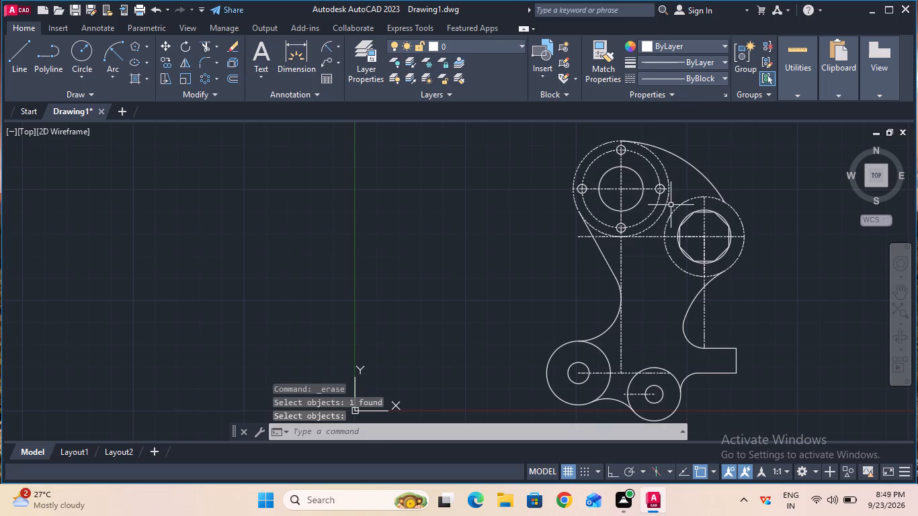
Add a radius dimension to the outward-bulging arc between the flange and the octagon boss, placed outside the outline.
left_click(331, 45)
left_click(698, 169)
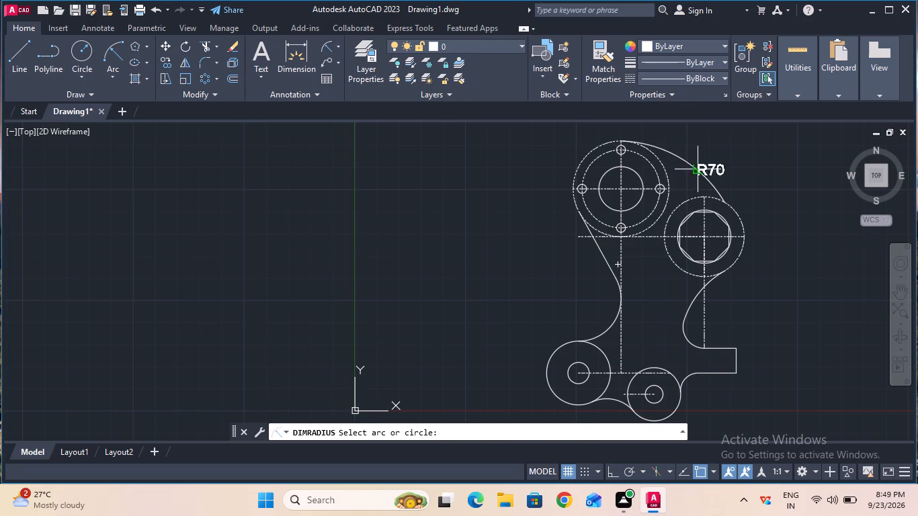
left_click(715, 163)
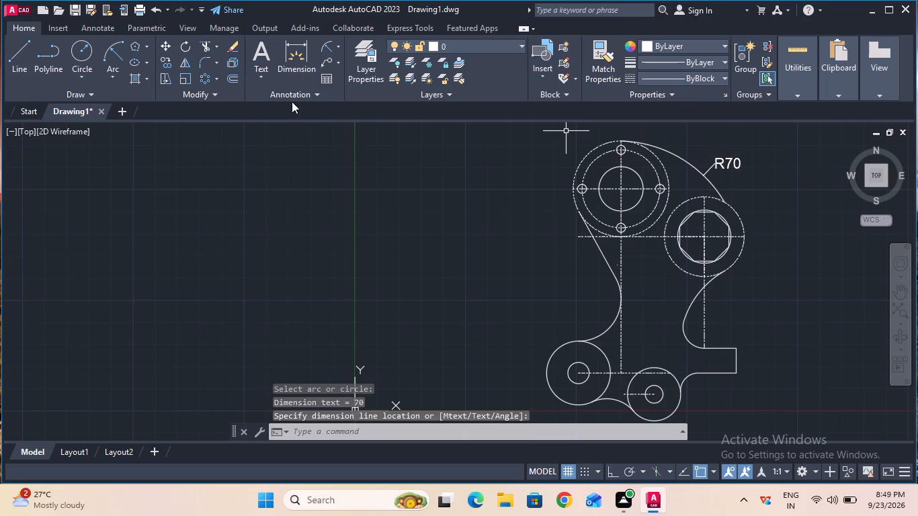
Add radius dimensions to the long arc below the octagon boss and the small arc leading into the rectangular tab.
left_click(326, 48)
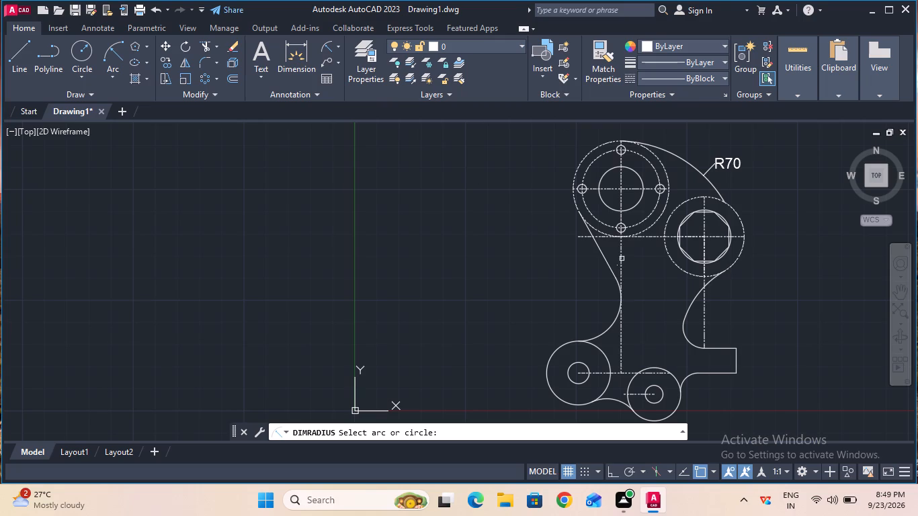
left_click(710, 282)
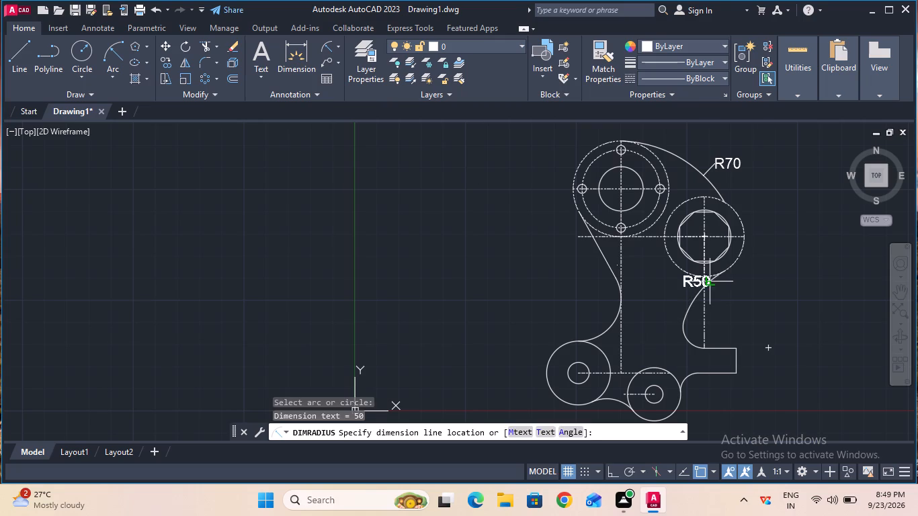
left_click(746, 299)
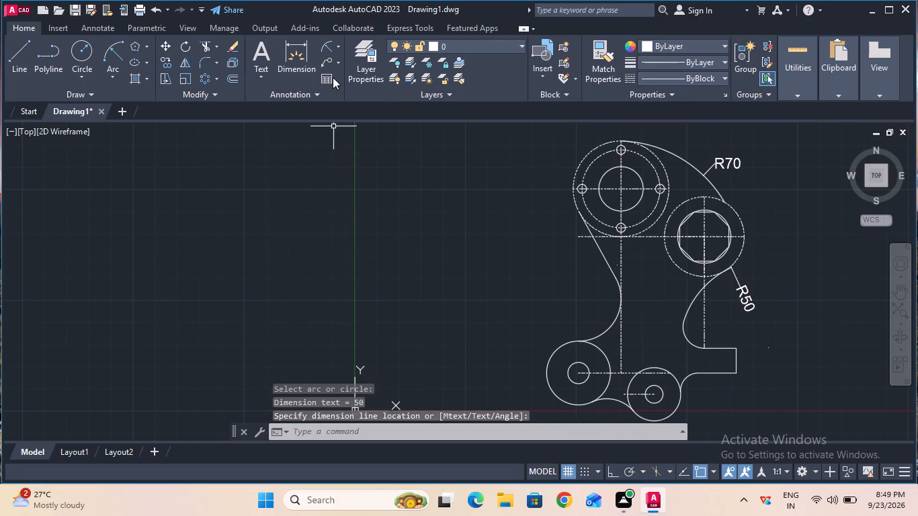
left_click(332, 55)
left_click(327, 43)
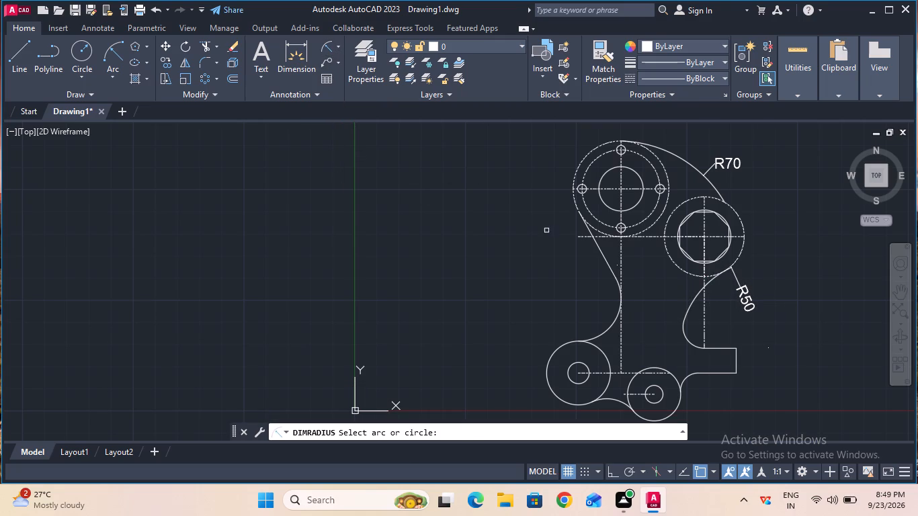
left_click(686, 333)
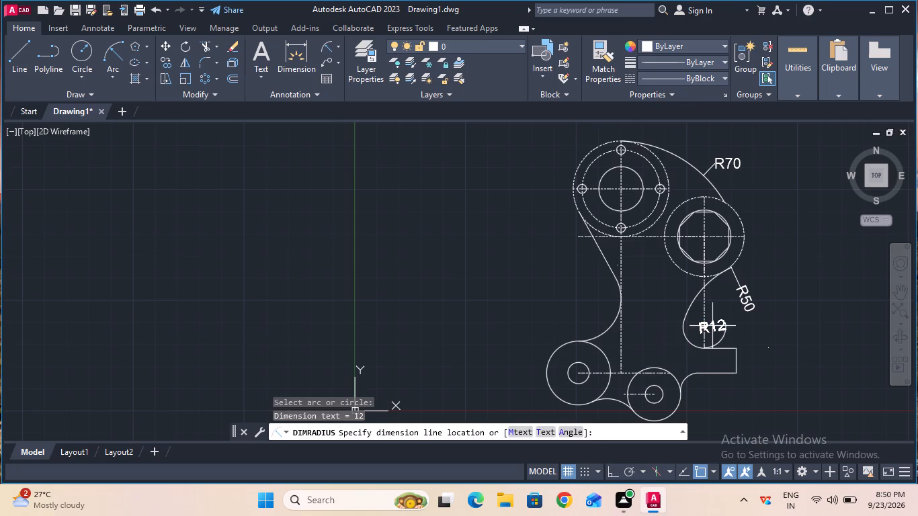
left_click(712, 326)
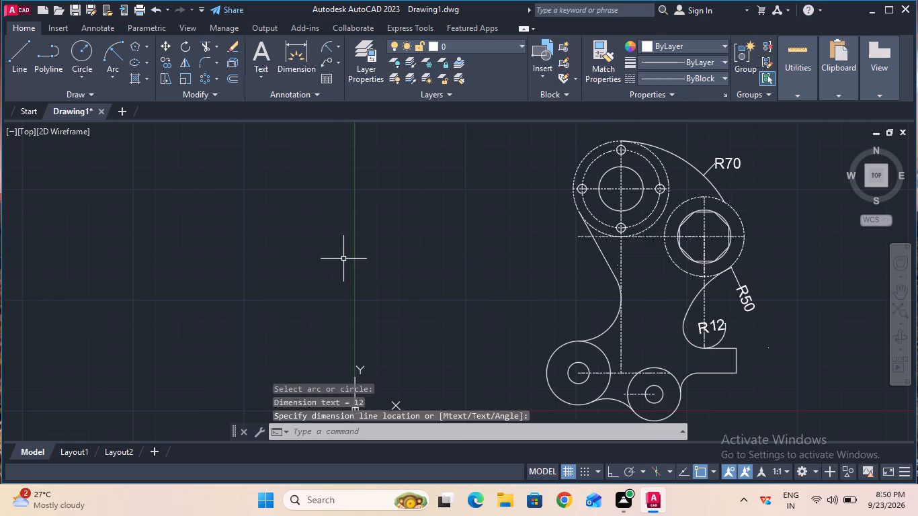
Add a radius dimension to the concave arc leading from the flange's slanted tangent line to the lower-left boss.
left_click(116, 59)
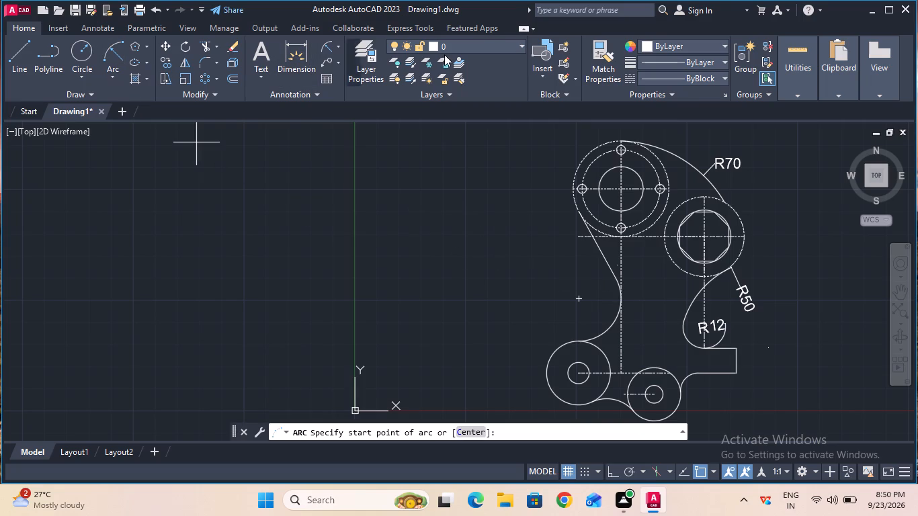
left_click(333, 46)
left_click(618, 307)
left_click(582, 292)
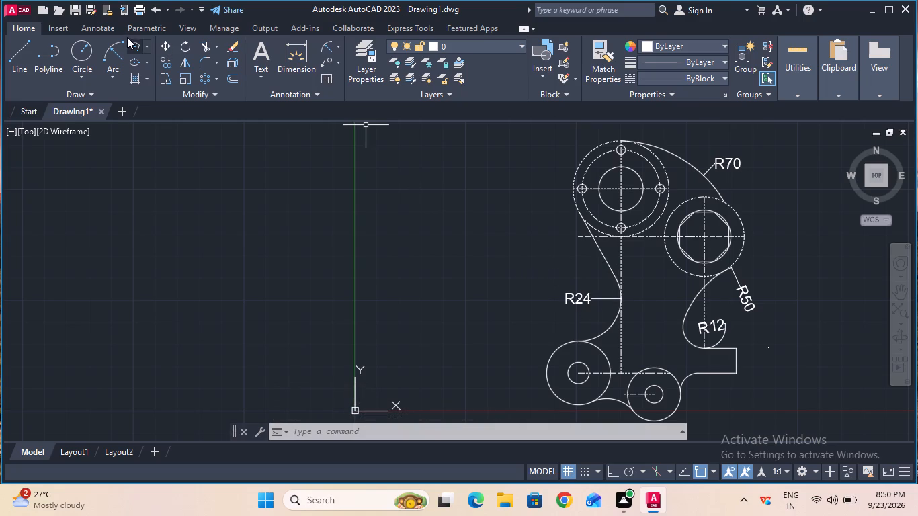
Add a vertical linear dimension between the flange's centre and the lower-left boss's centre, placed outside the part's left side.
left_click(336, 48)
left_click(354, 71)
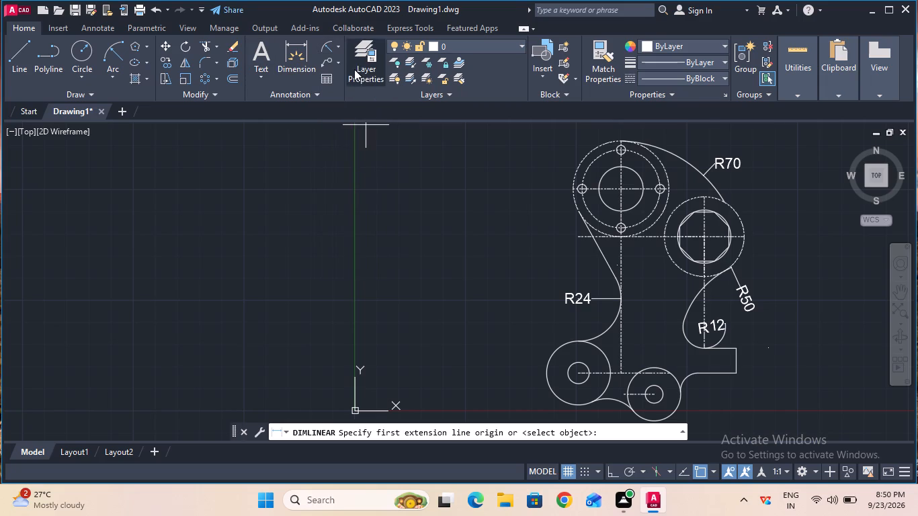
left_click(624, 187)
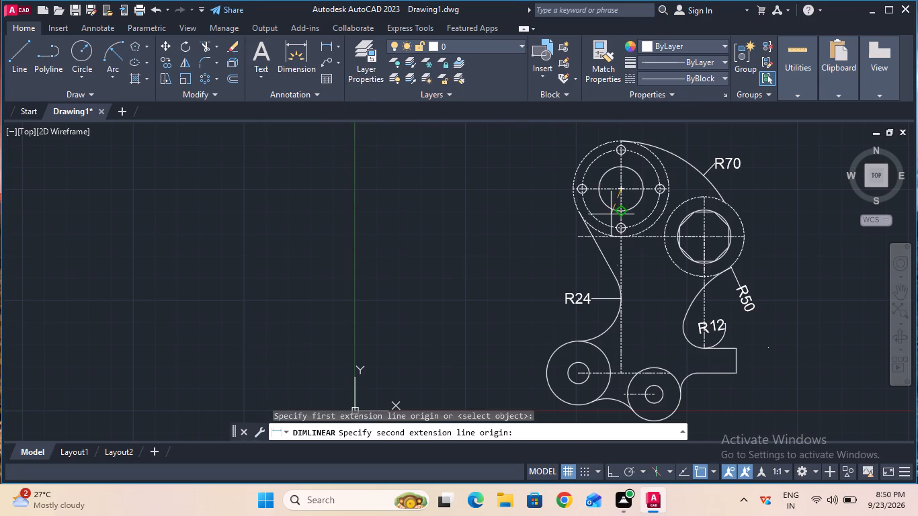
left_click(577, 373)
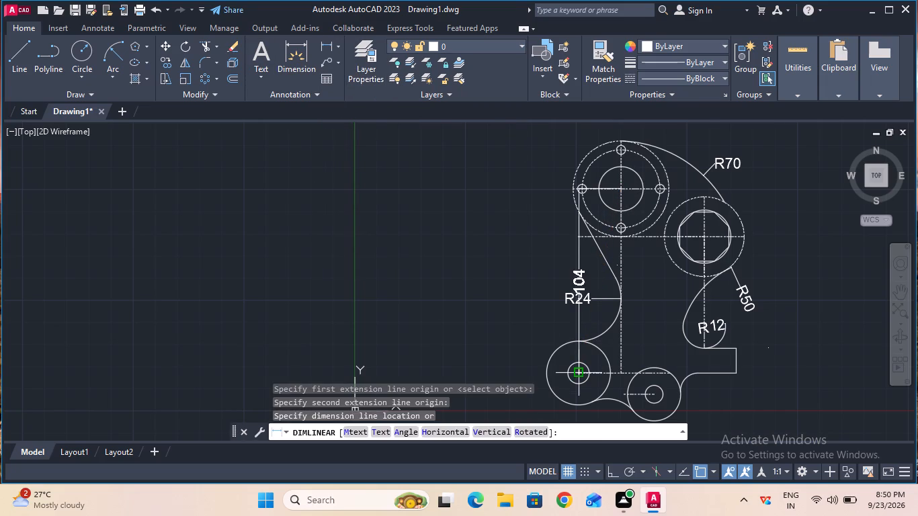
left_click(513, 357)
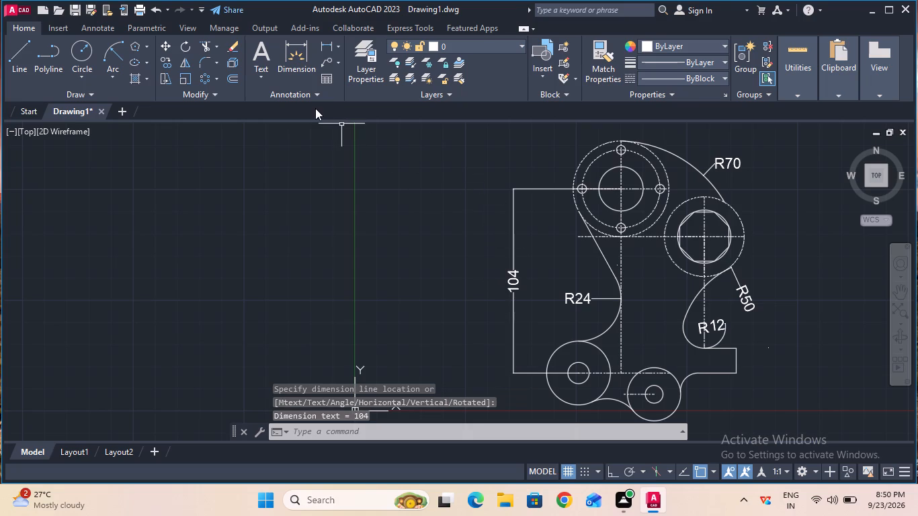
Add a horizontal linear dimension between the flange's centre and the octagon boss's centre, placed above the part.
left_click(321, 46)
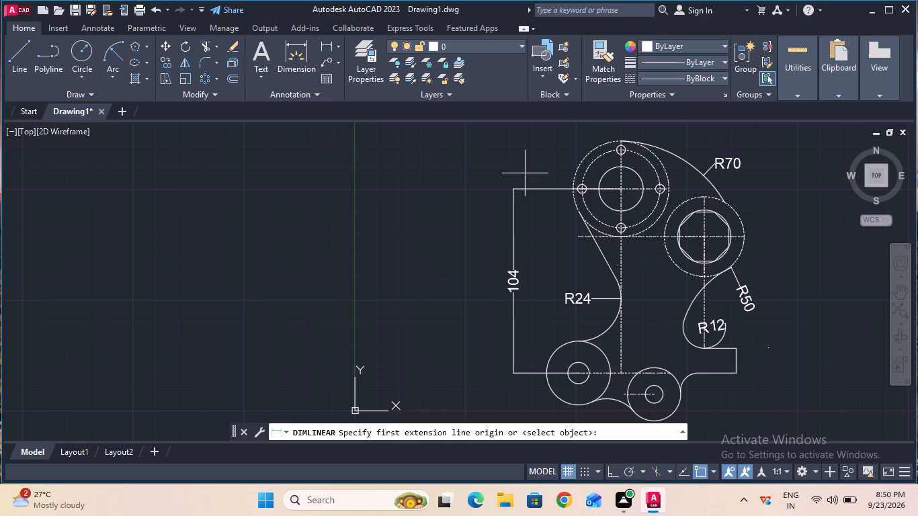
left_click(619, 190)
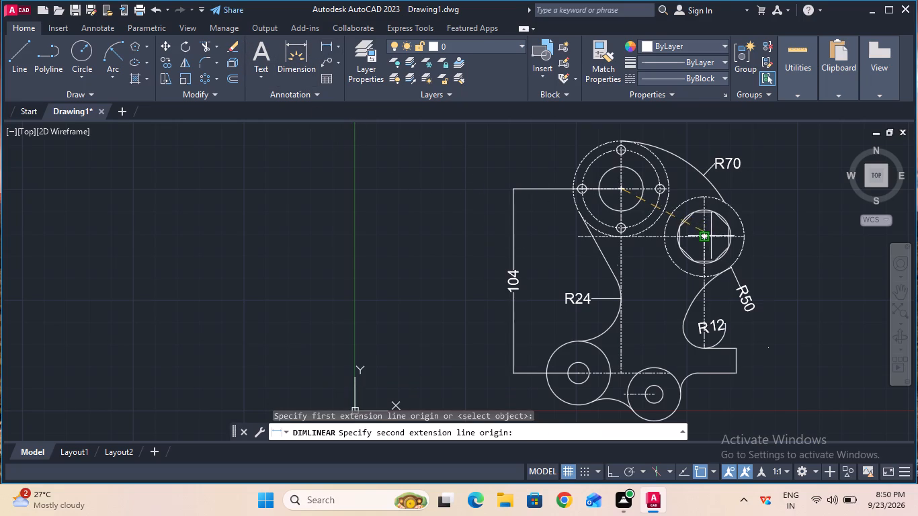
left_click(704, 239)
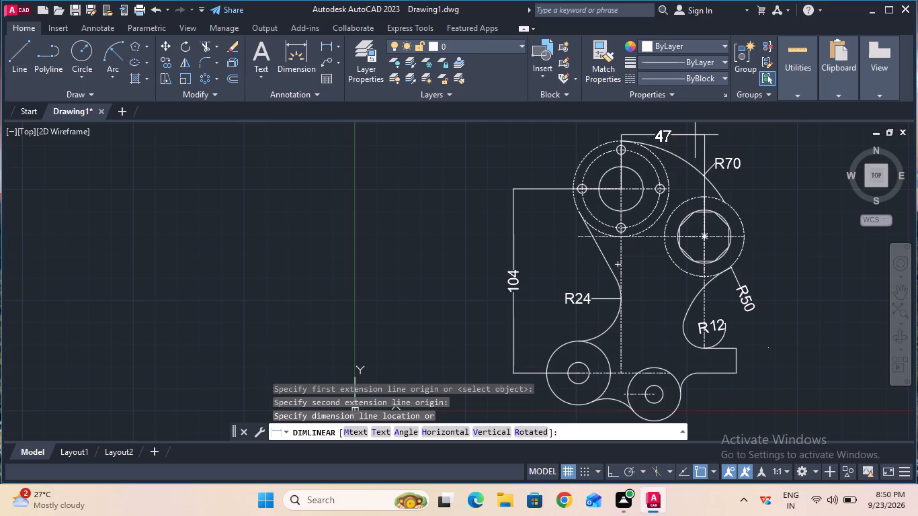
left_click(695, 135)
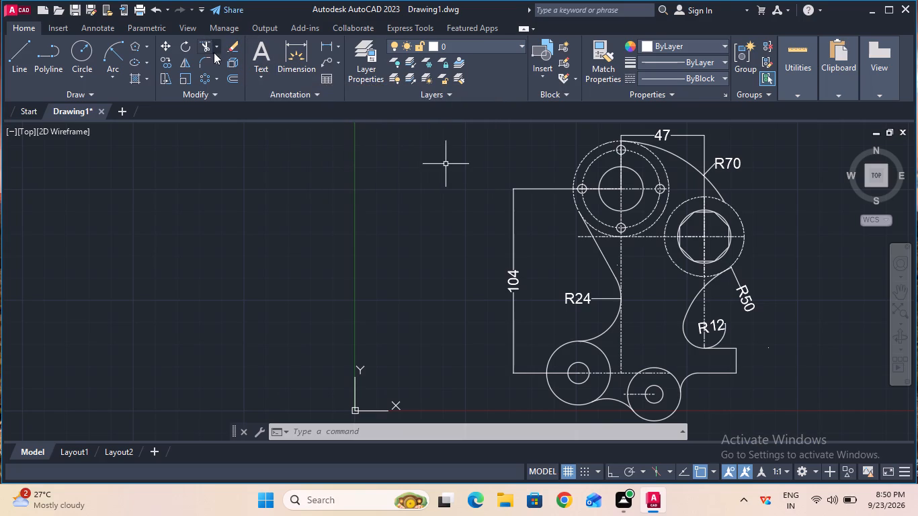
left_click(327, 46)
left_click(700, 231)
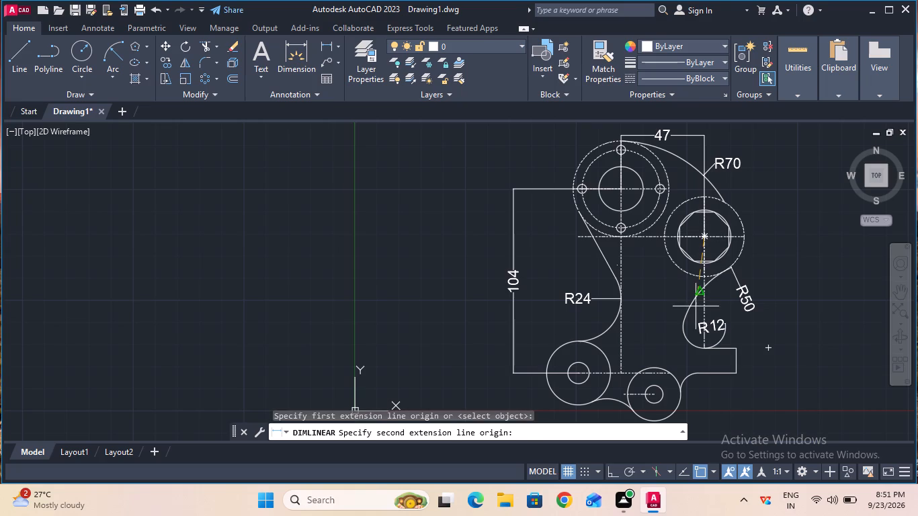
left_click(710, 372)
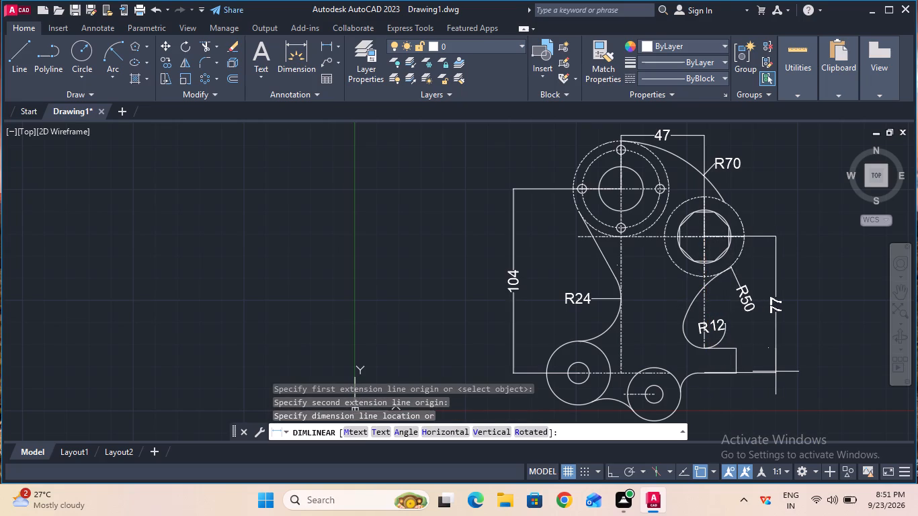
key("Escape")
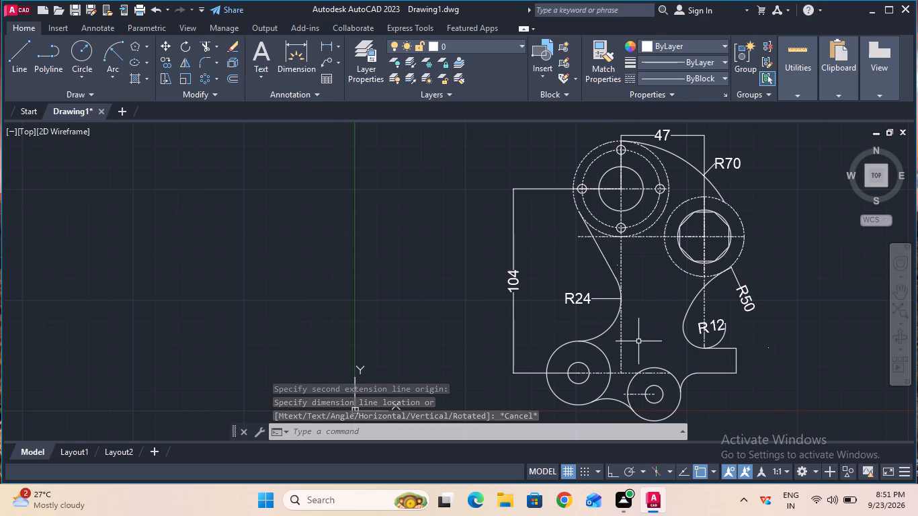
Add a horizontal linear dimension between the centres of the two lower bosses, placed below the part.
scroll(638, 341, "down", 1, "ctrl")
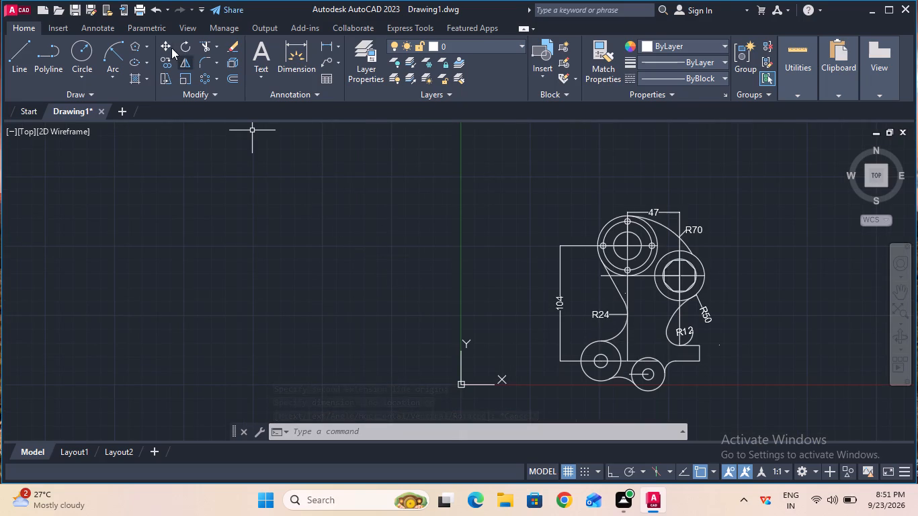
left_click(327, 44)
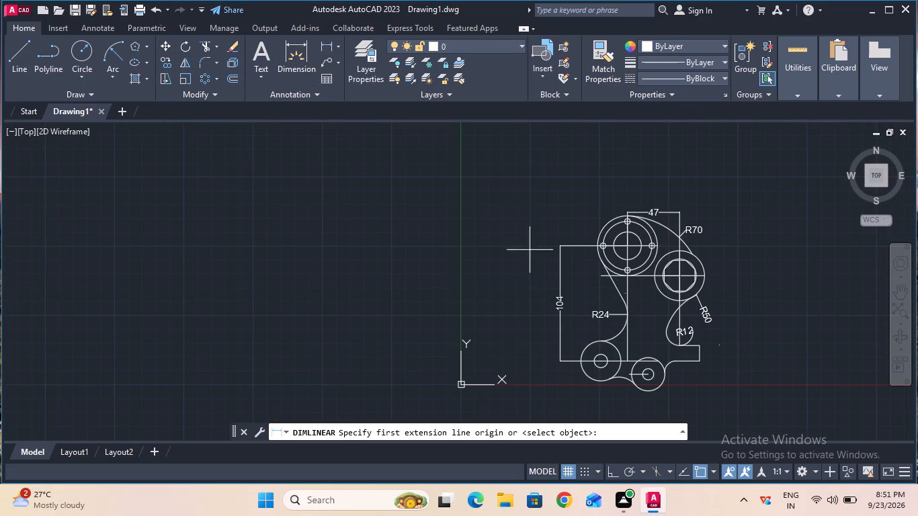
left_click(601, 361)
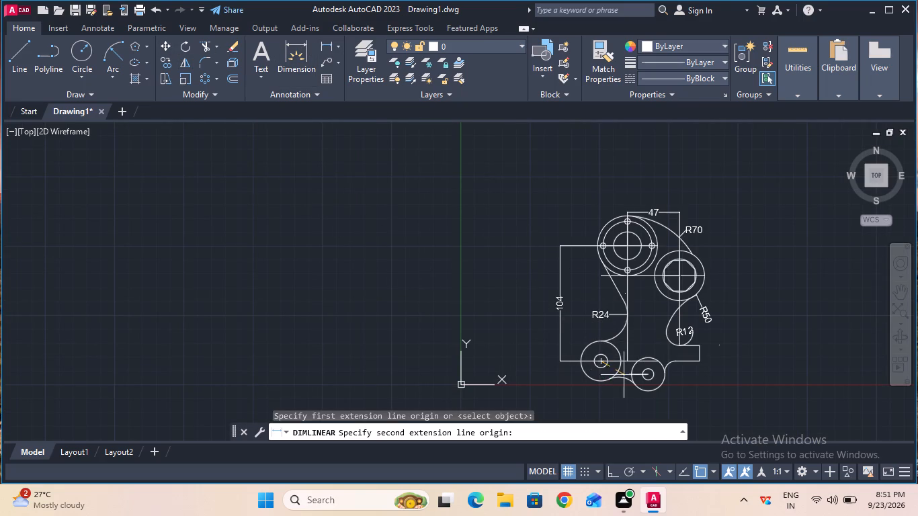
left_click(647, 374)
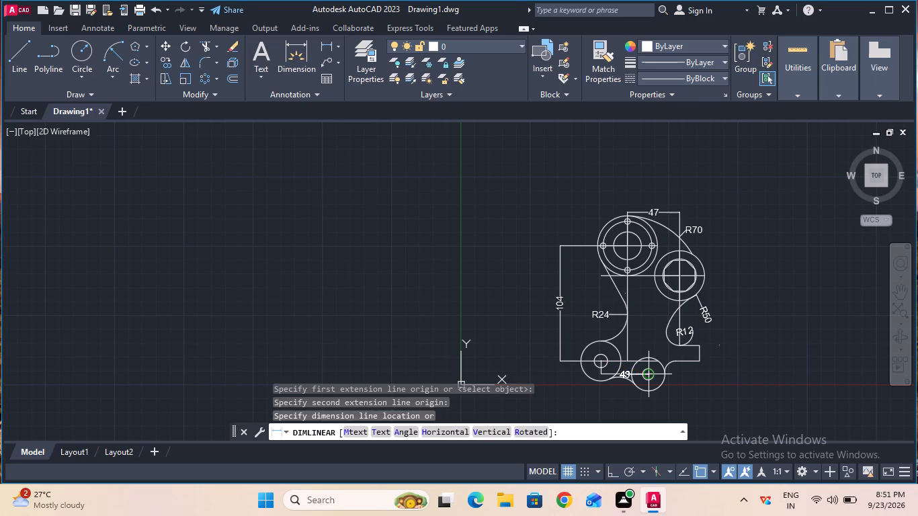
left_click(651, 402)
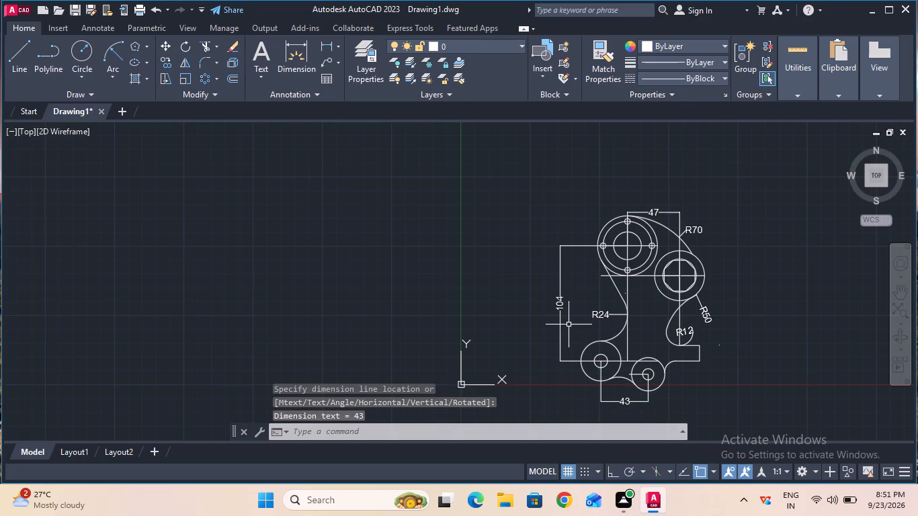
Add horizontal and vertical linear dimensions from the smaller lower boss's centre to the rectangular tab's lower outer corner.
left_click(323, 52)
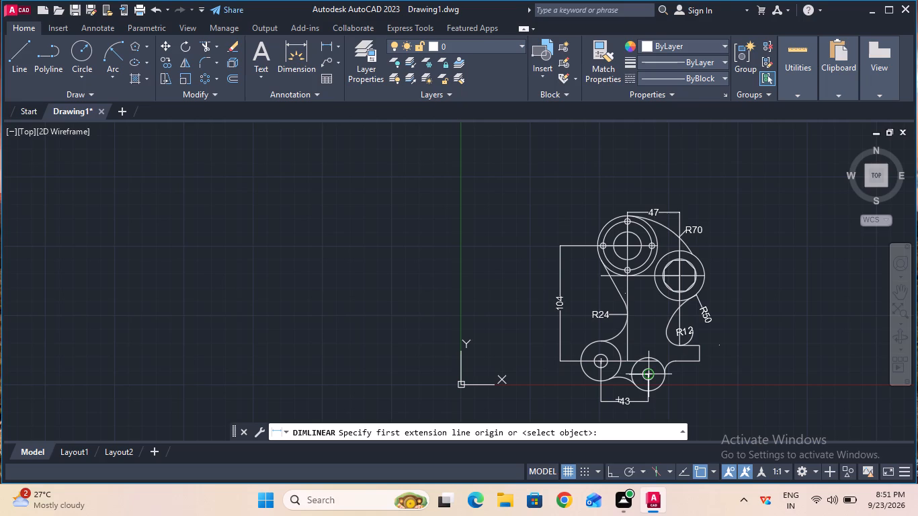
left_click(651, 373)
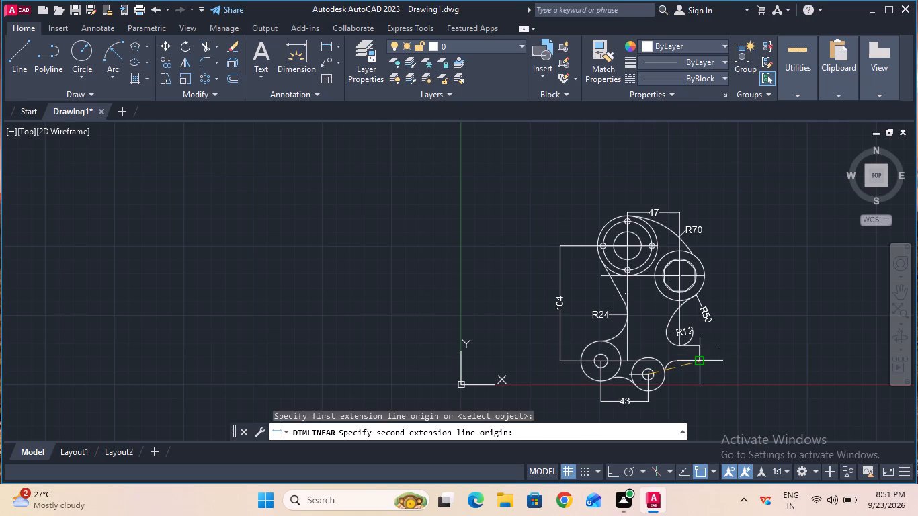
left_click(700, 359)
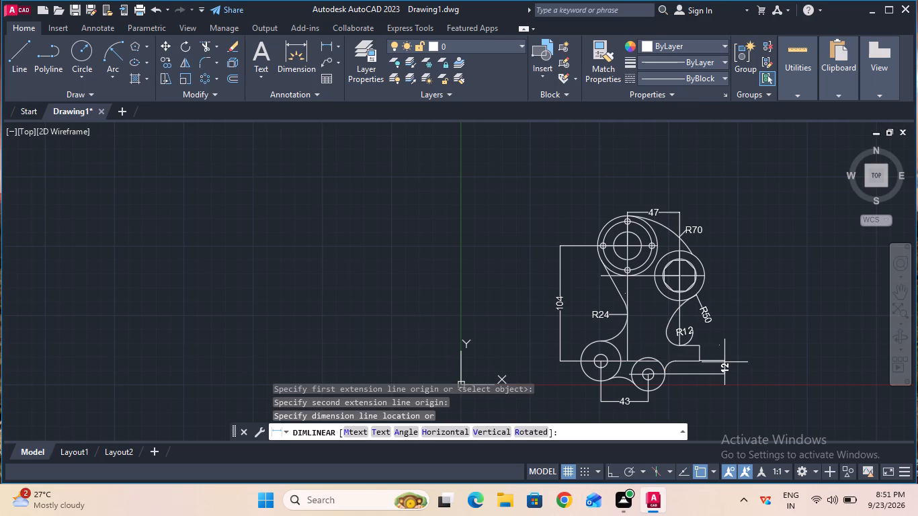
left_click(690, 368)
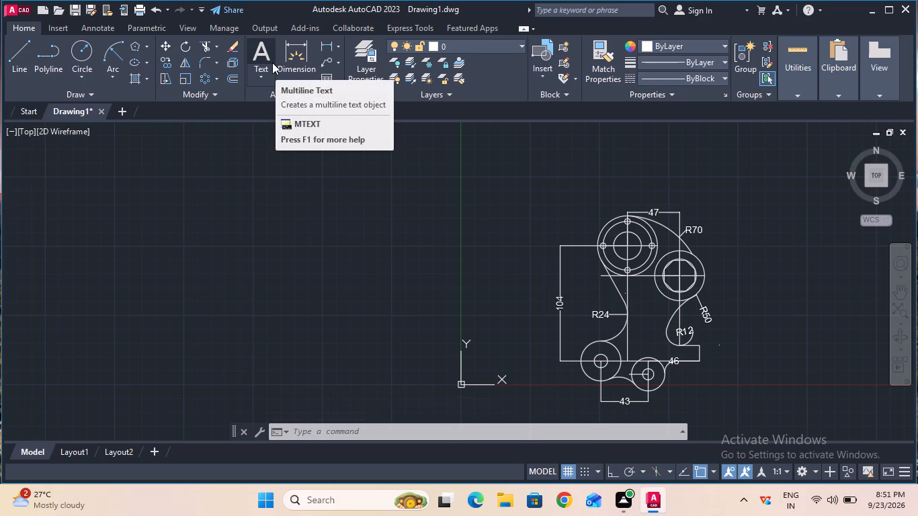
left_click(325, 48)
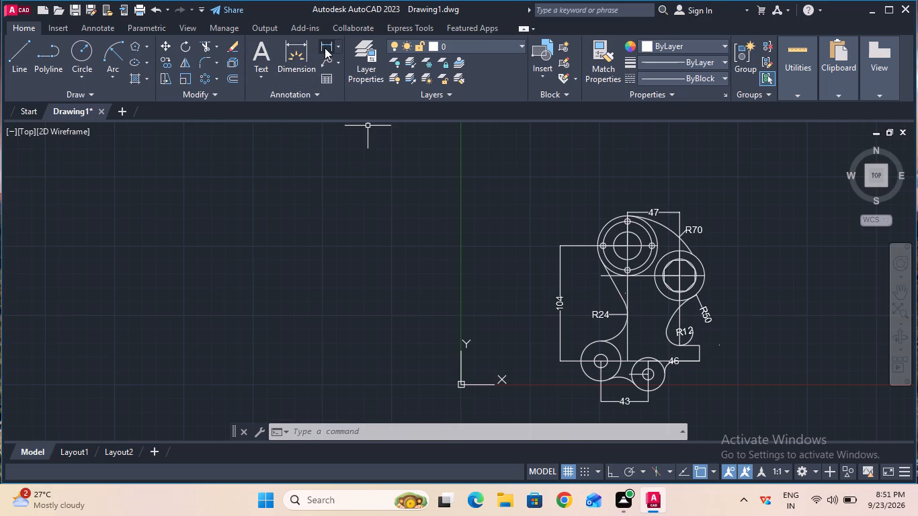
left_click(648, 372)
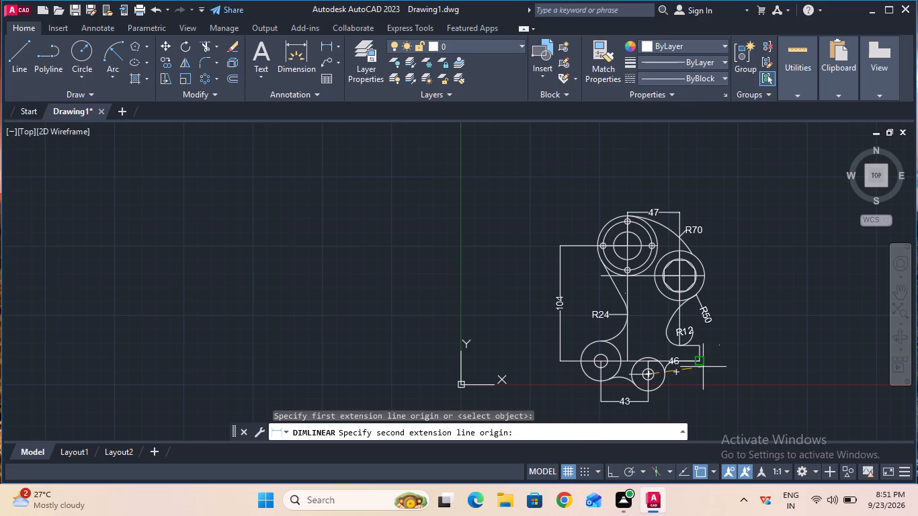
left_click(699, 363)
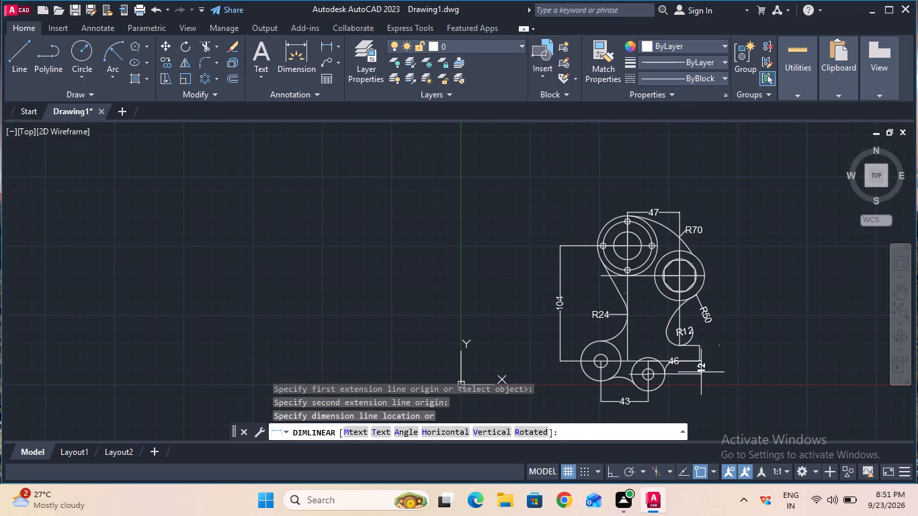
left_click(738, 381)
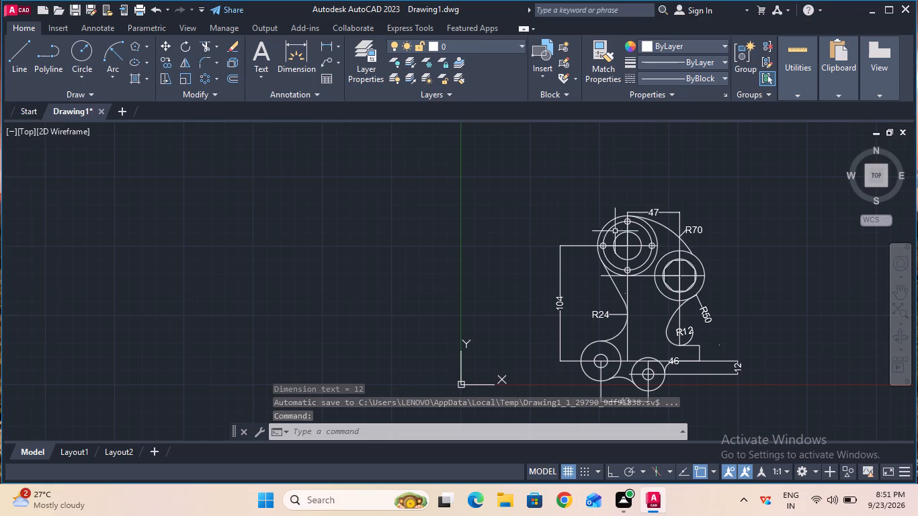
Add diameter dimensions to the flange's outer circle and its bolt circle, placed outside the flange's upper left.
left_click(339, 46)
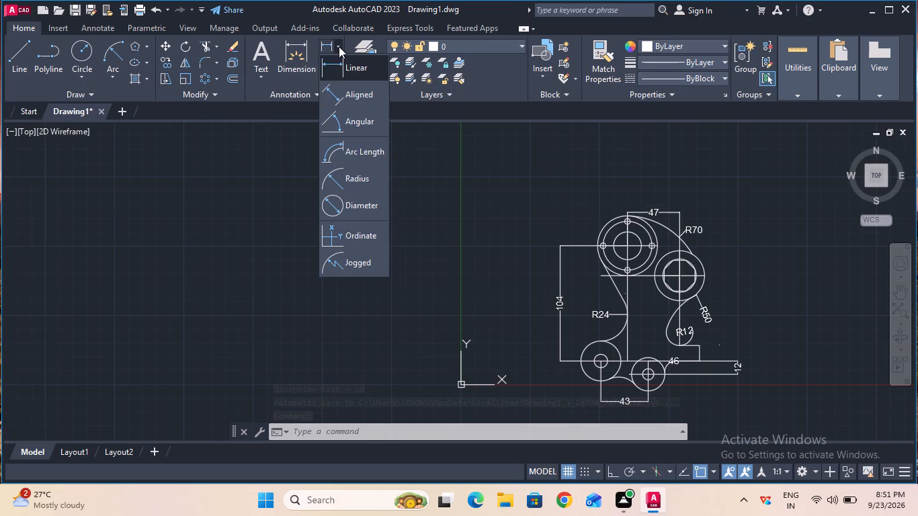
left_click(362, 198)
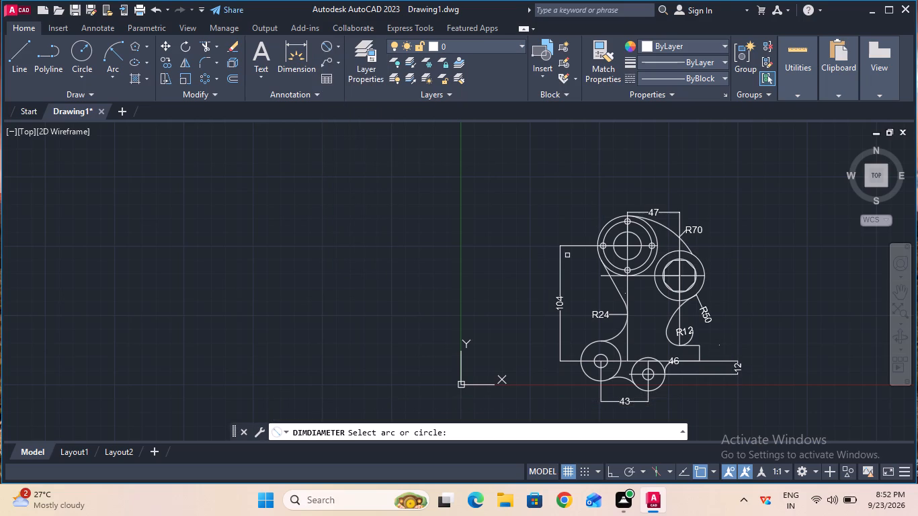
left_click(600, 234)
left_click(581, 225)
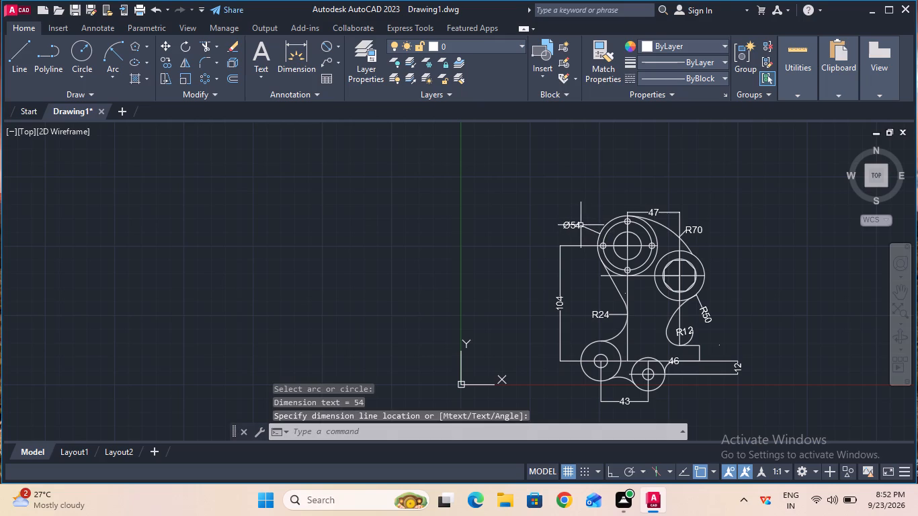
left_click(327, 47)
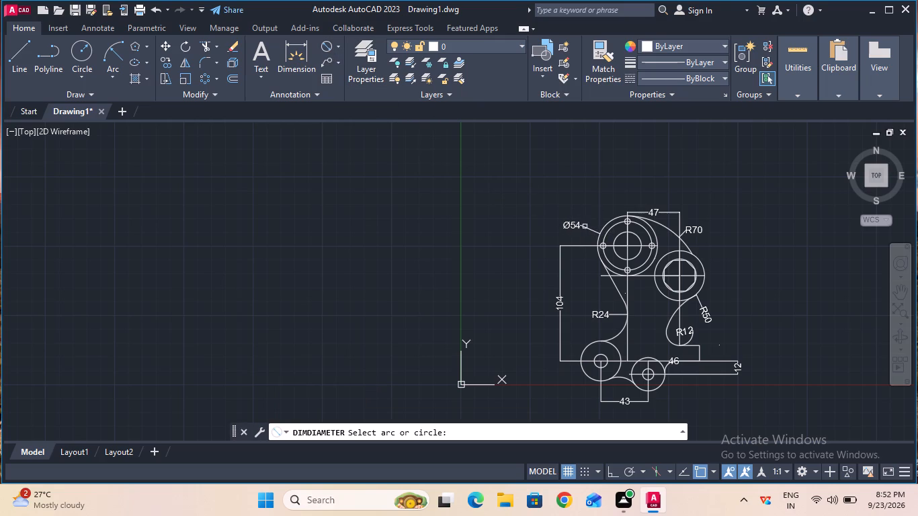
left_click(607, 232)
left_click(595, 207)
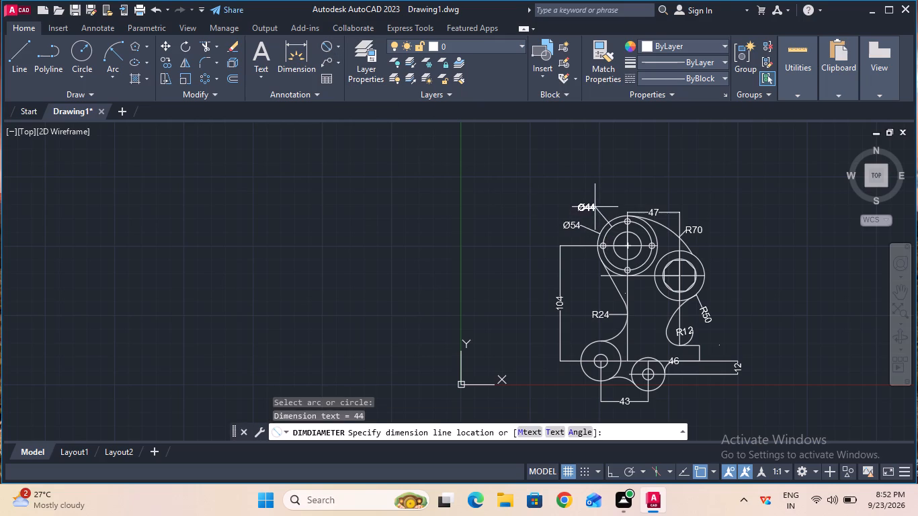
Add diameter dimensions to the flange's central bore, placed above it, and to its lowest bolt hole, placed outside the flange's left side.
left_click(325, 42)
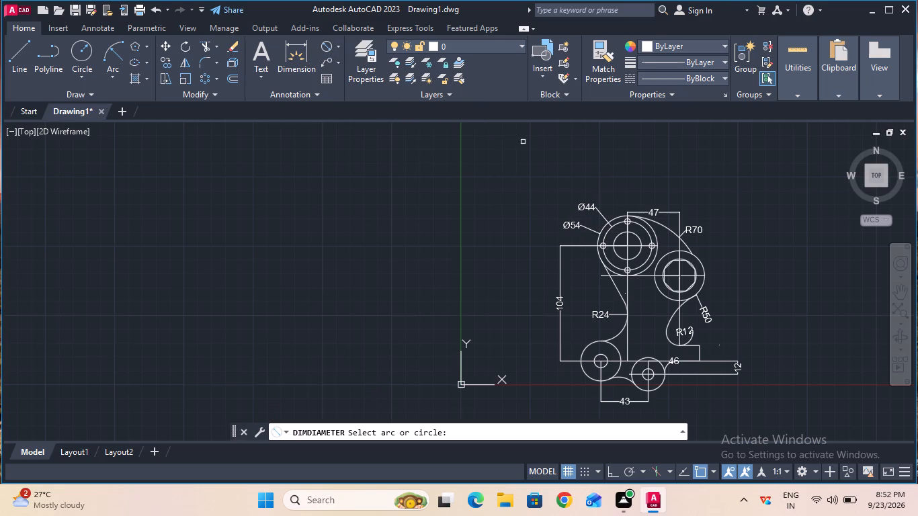
left_click(617, 240)
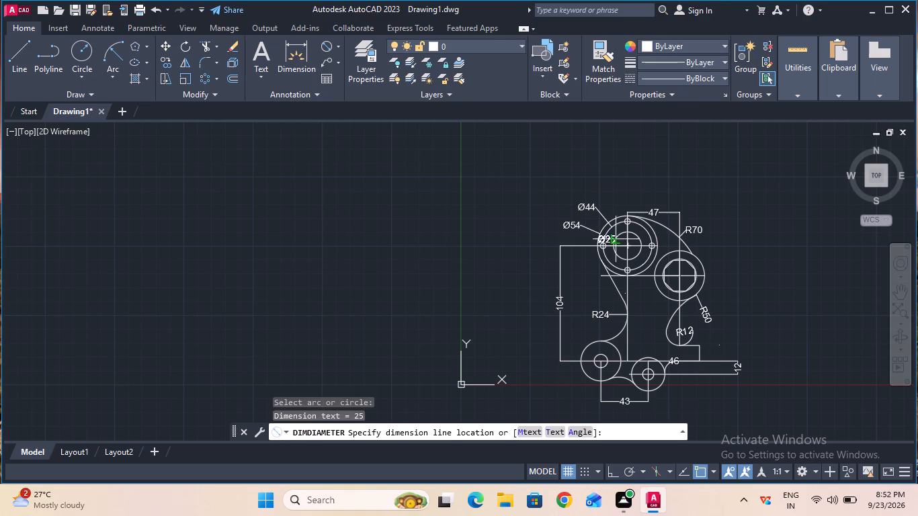
left_click(614, 200)
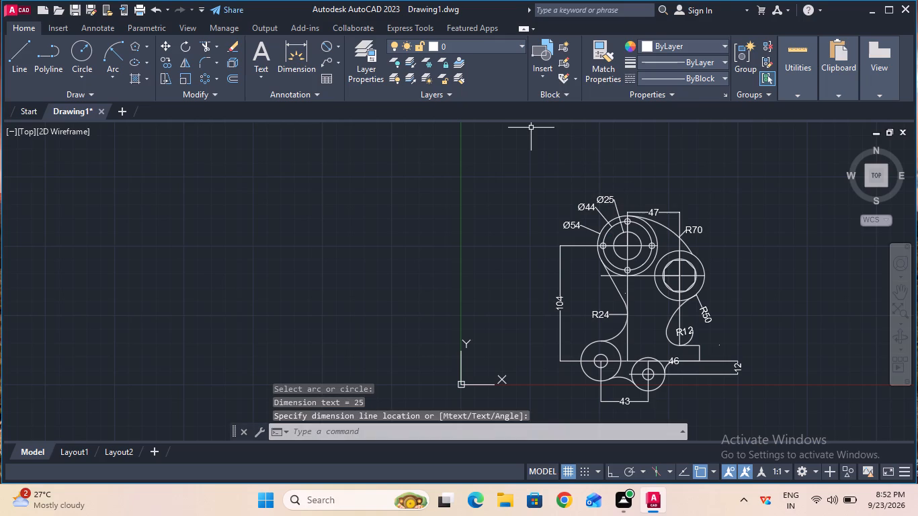
left_click(323, 46)
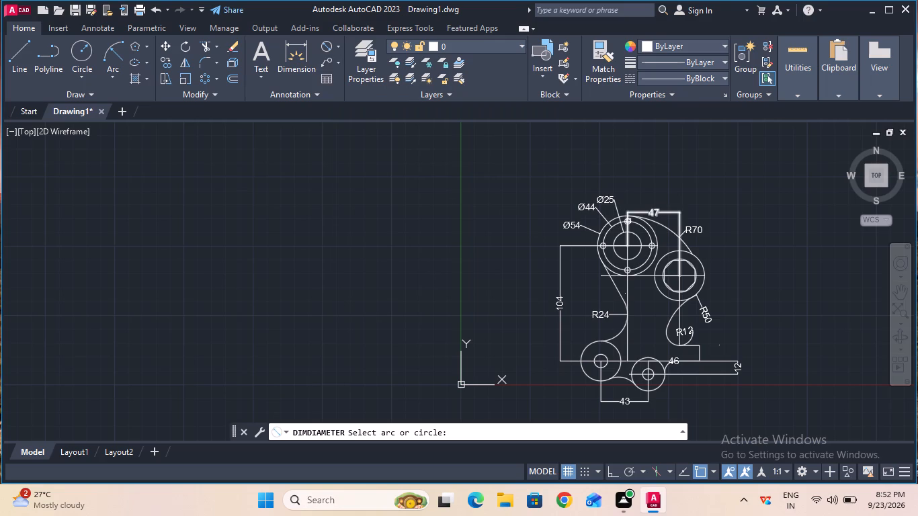
left_click(630, 266)
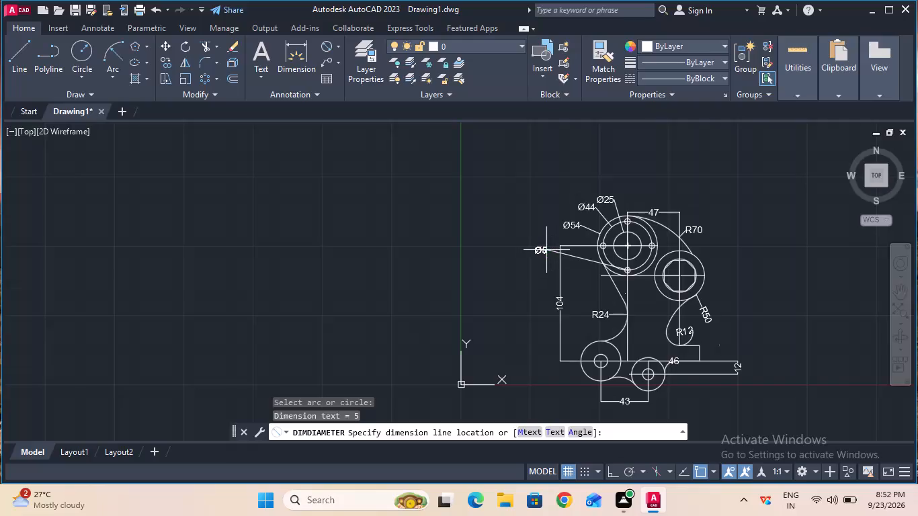
left_click(546, 250)
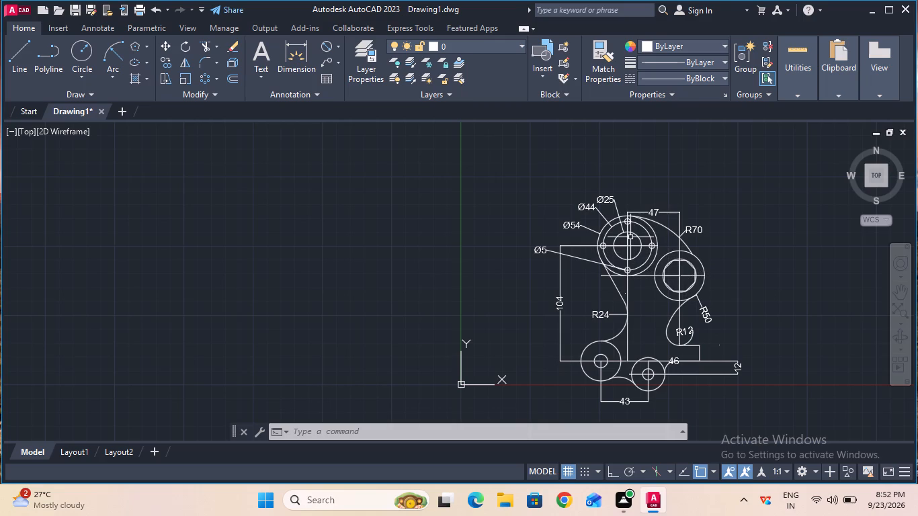
Add diameter dimensions to the octagon boss's outer circle and its inner circle, placed to the right of the boss.
left_click(329, 50)
left_click(702, 258)
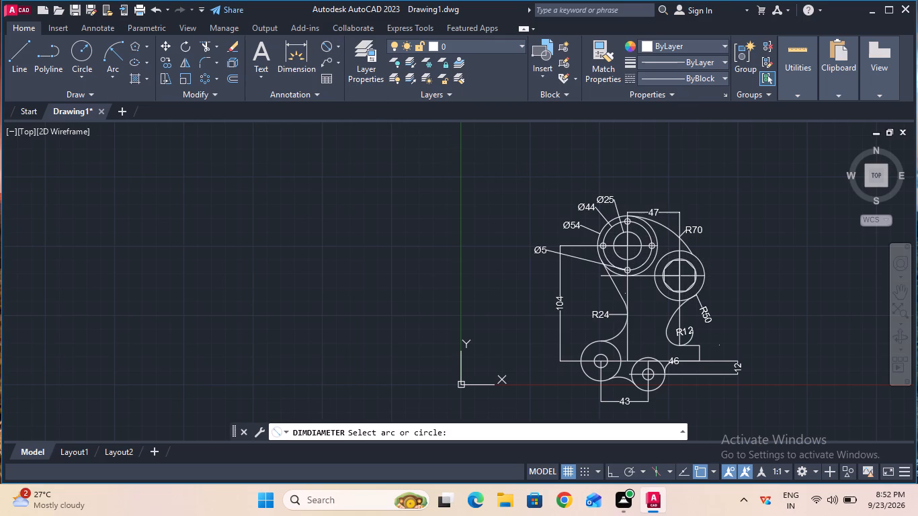
left_click(698, 259)
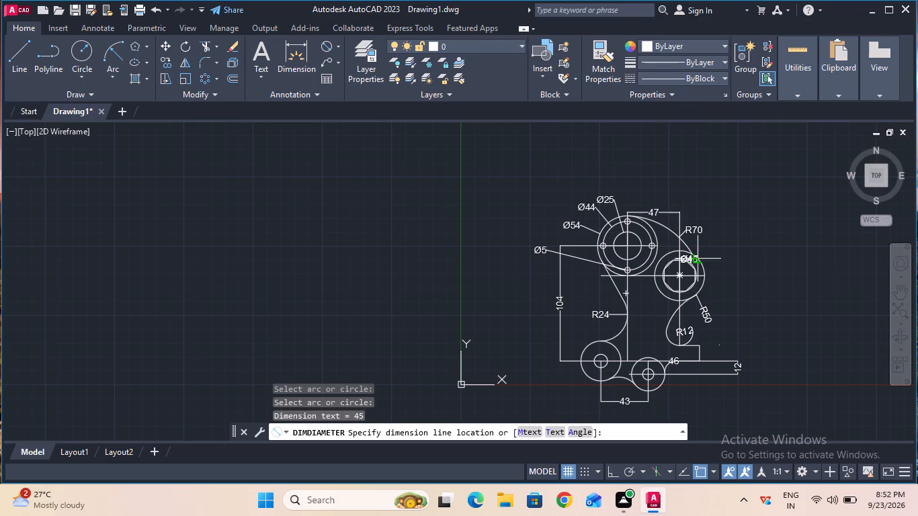
left_click(749, 245)
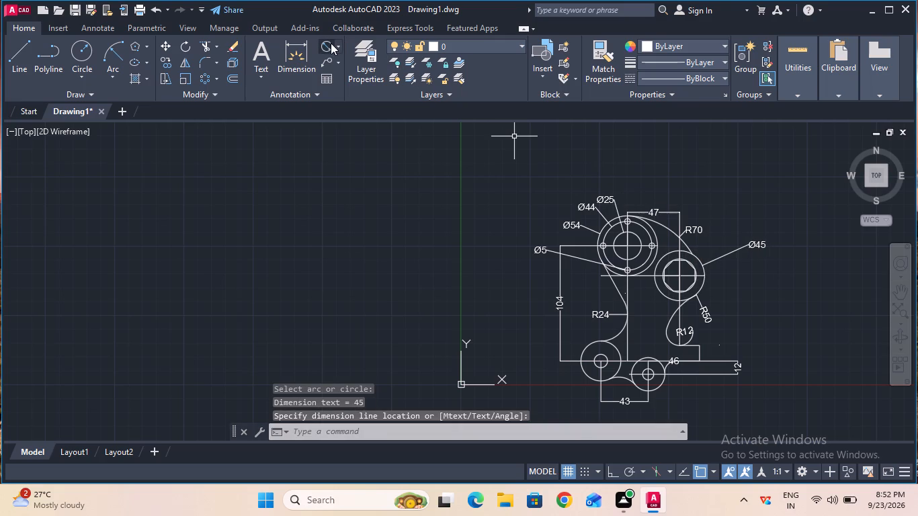
left_click(329, 43)
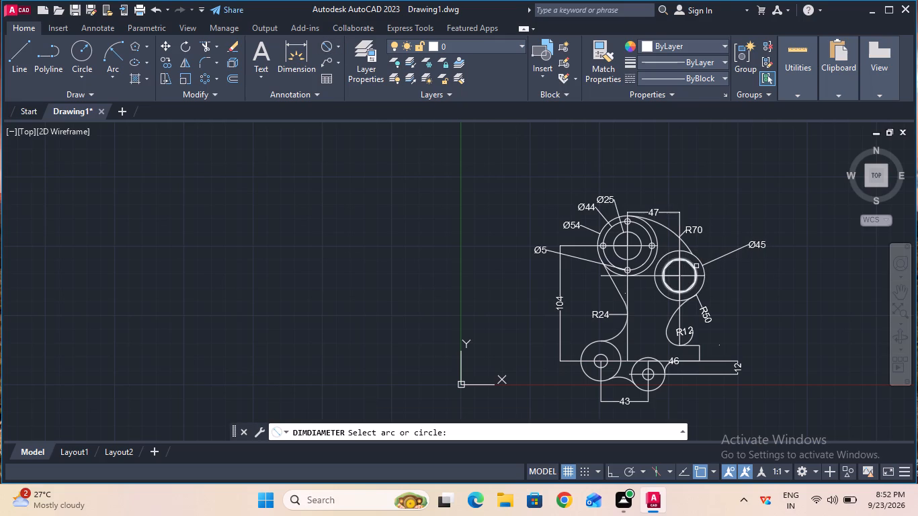
left_click(696, 266)
left_click(728, 279)
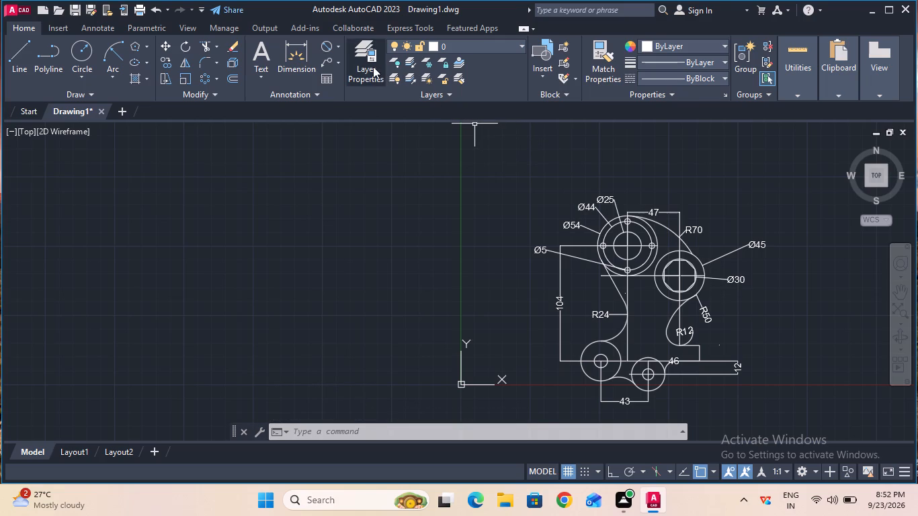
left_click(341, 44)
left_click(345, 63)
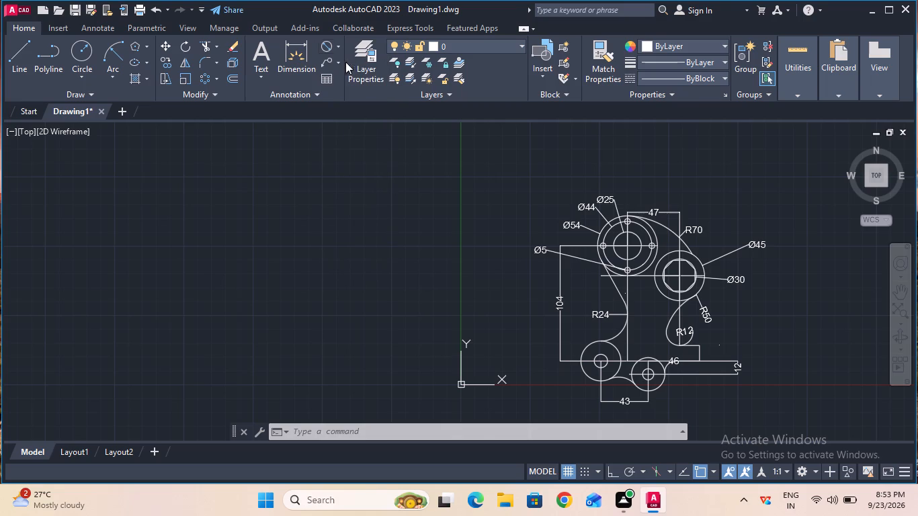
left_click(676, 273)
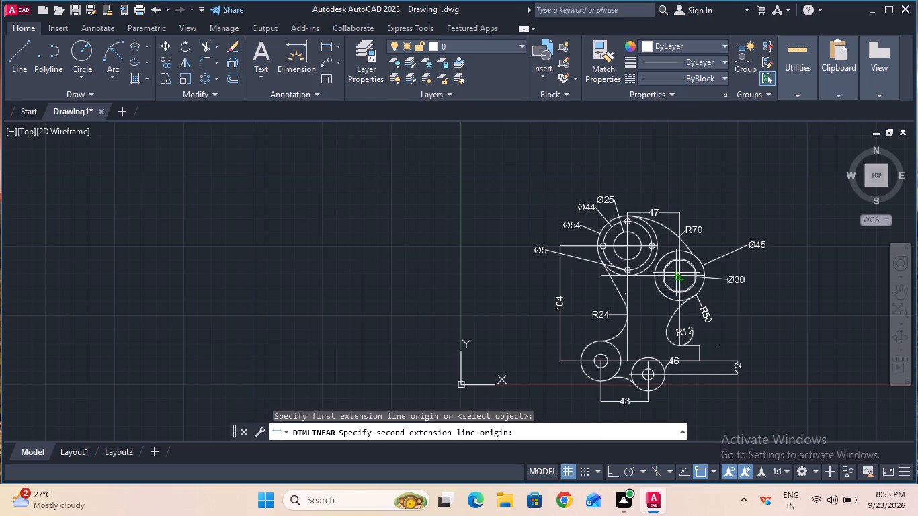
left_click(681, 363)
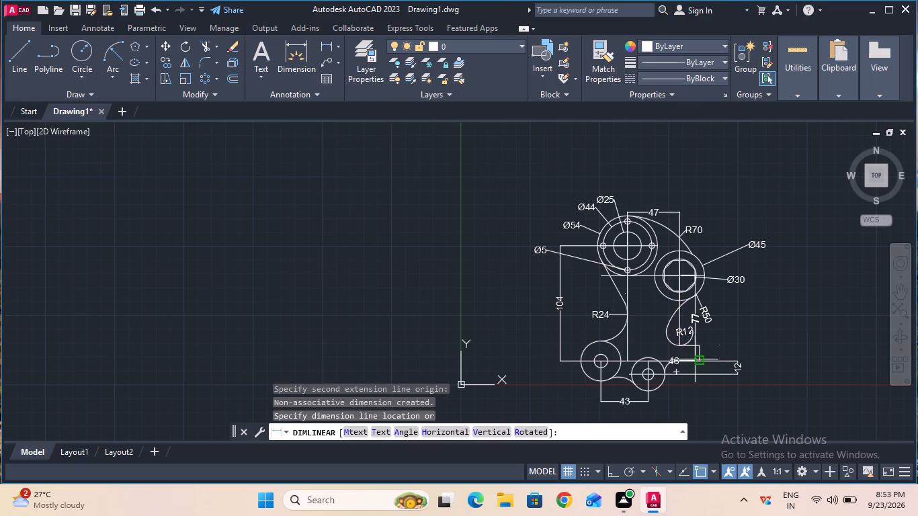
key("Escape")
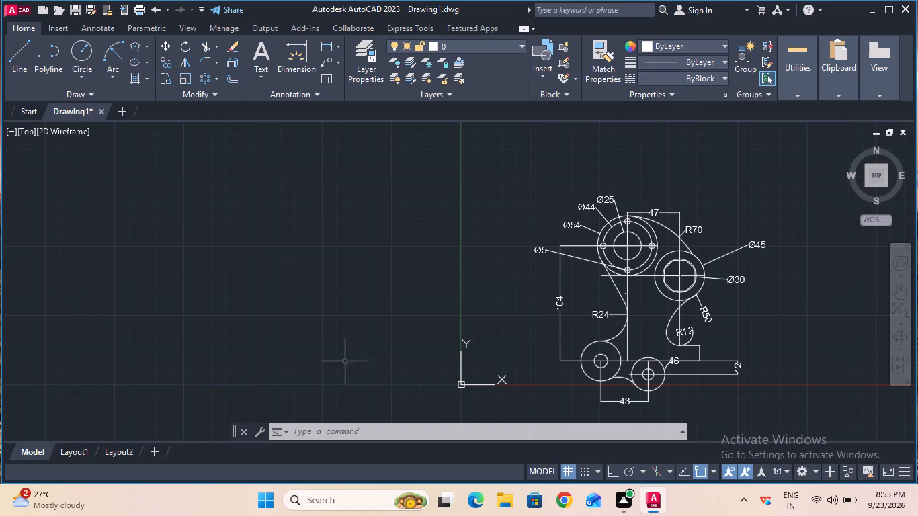
Turn off command log recording with the LOGFILEOFF command.
left_click(345, 425)
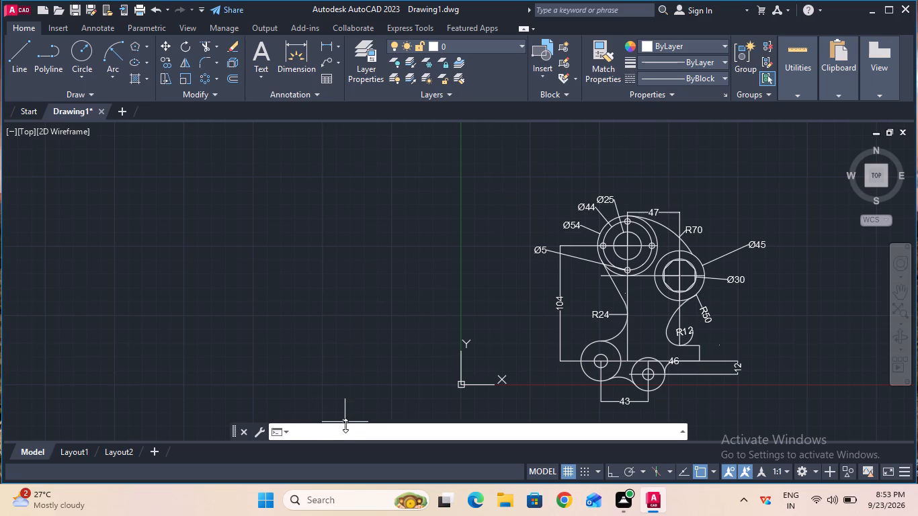
key("l")
type("og")
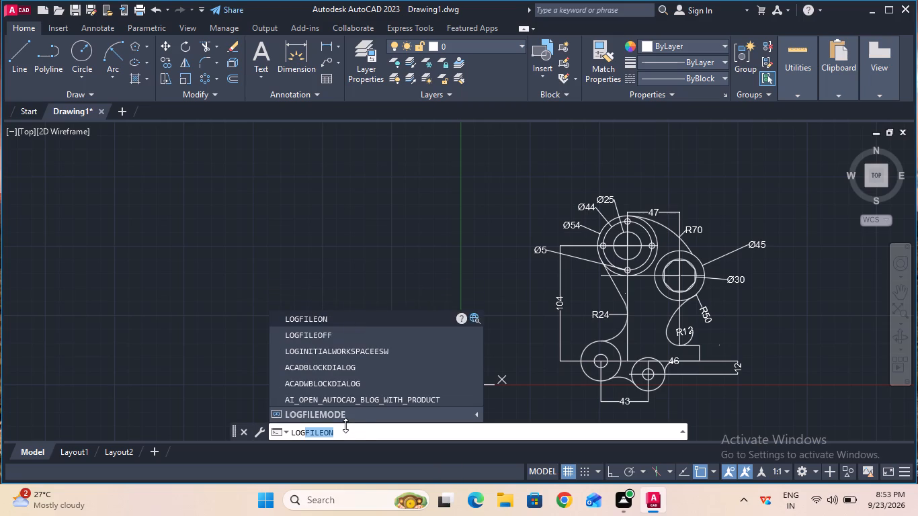
left_click(333, 339)
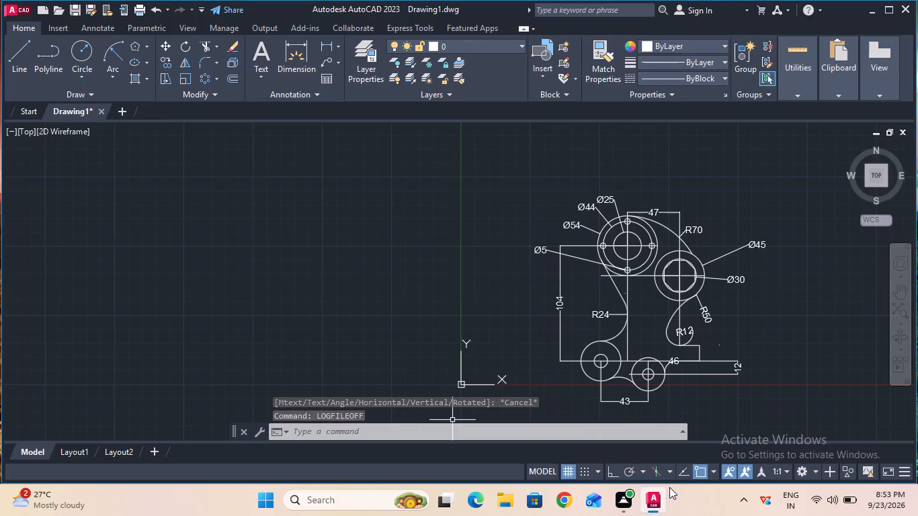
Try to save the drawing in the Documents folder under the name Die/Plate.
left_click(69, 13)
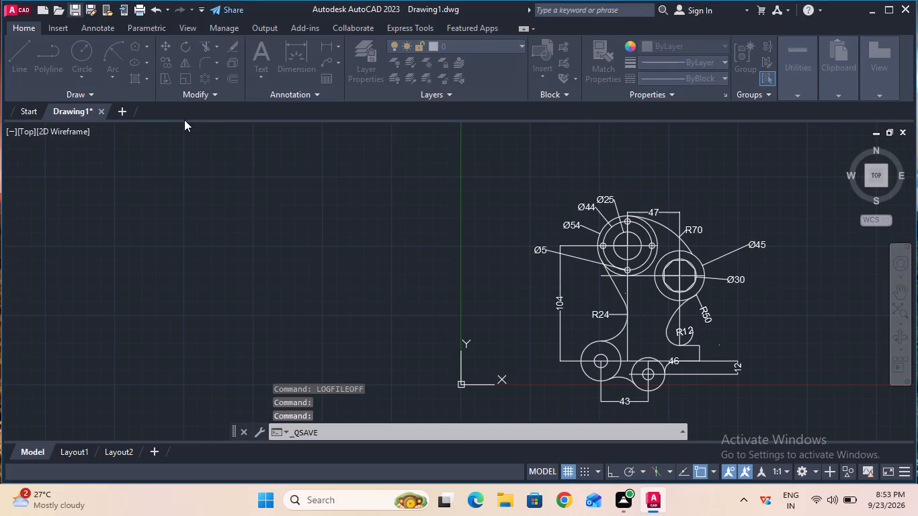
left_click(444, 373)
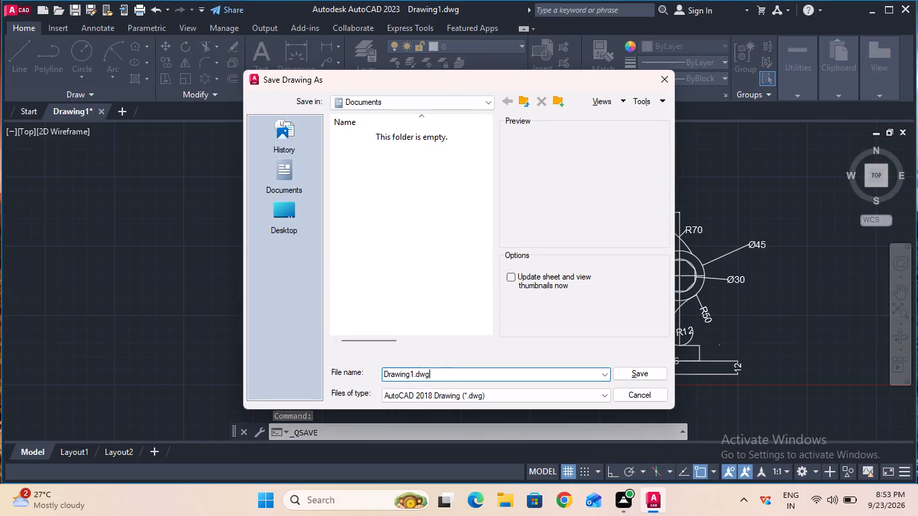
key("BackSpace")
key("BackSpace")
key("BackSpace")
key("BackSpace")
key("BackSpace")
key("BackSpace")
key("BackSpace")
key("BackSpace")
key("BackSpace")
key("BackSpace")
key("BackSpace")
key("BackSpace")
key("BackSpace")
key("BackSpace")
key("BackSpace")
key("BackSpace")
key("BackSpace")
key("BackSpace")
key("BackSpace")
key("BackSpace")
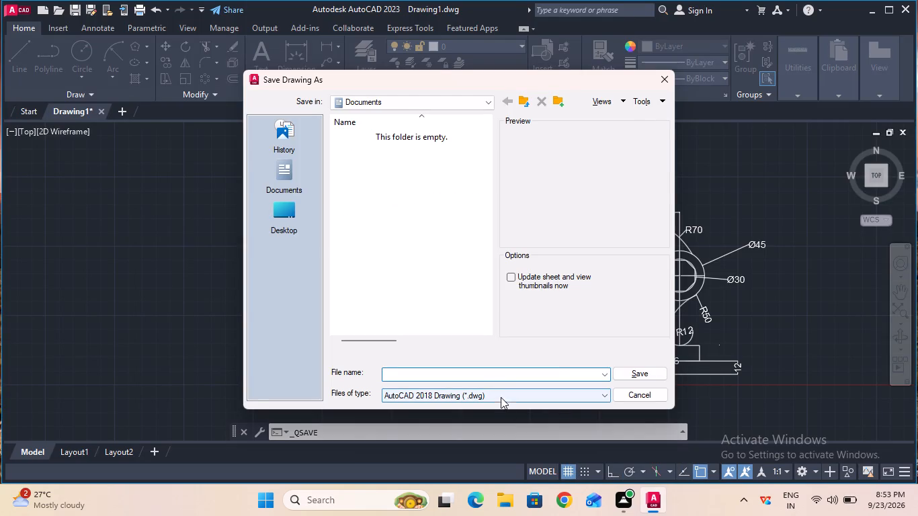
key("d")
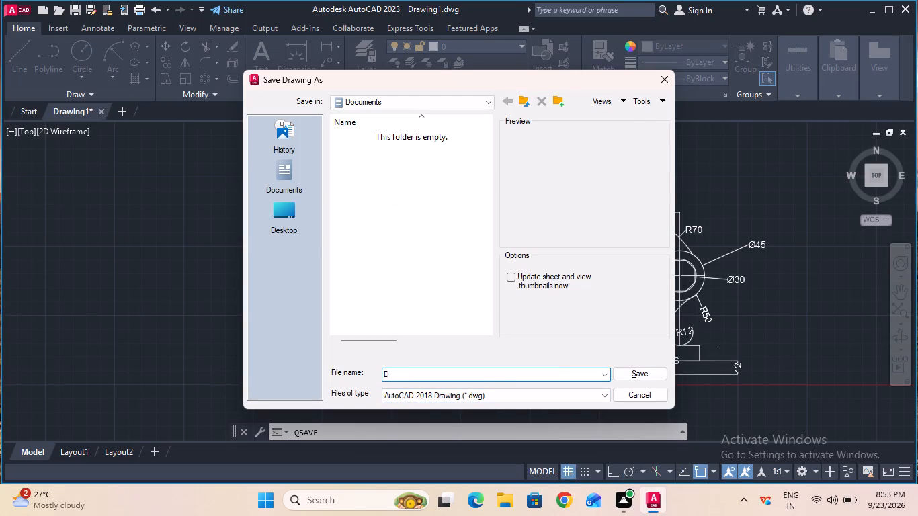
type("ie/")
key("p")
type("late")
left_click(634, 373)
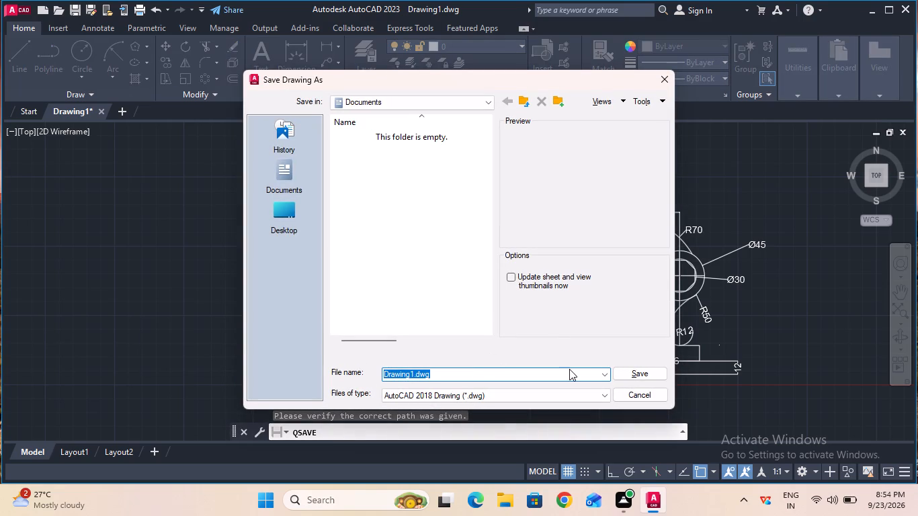
Save the drawing in the Documents folder as Plate in AutoCAD 2018 Drawing format.
left_click(563, 368)
left_click(546, 366)
key("BackSpace")
key("p")
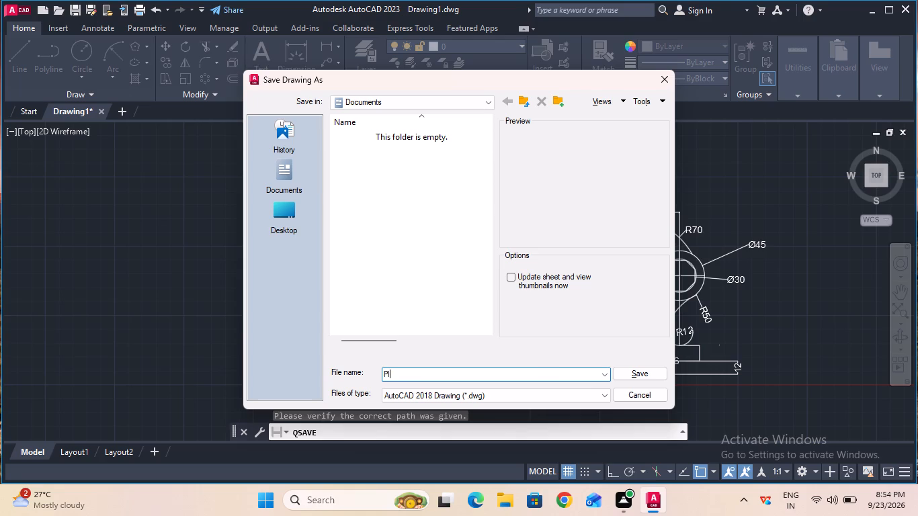
double_click(649, 374)
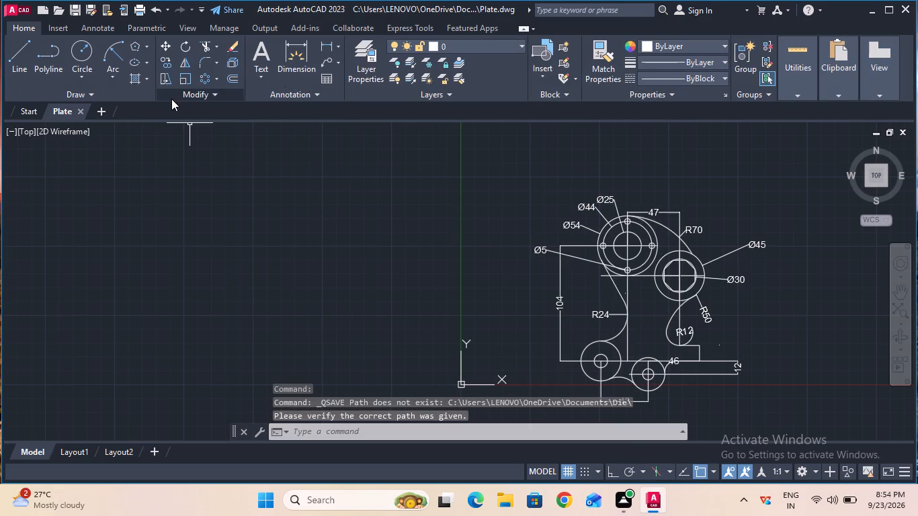
Start plotting the drawing, with the paper size set to ISO A4 (297.00 x 210.00 MM) and the plot centred.
double_click(134, 11)
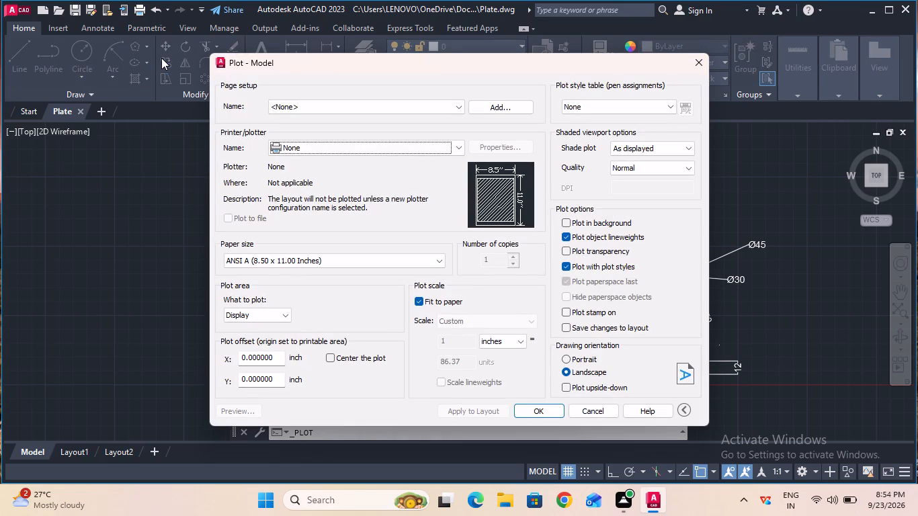
left_click(283, 261)
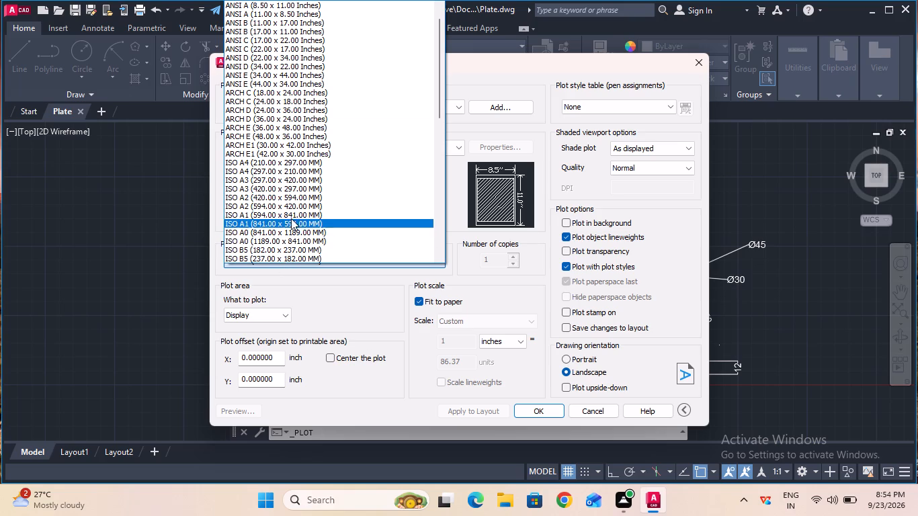
double_click(300, 166)
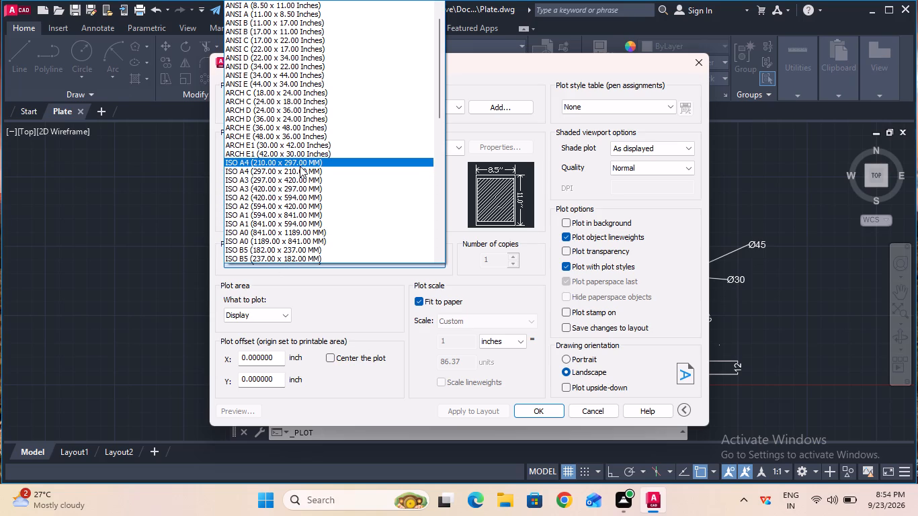
left_click(300, 171)
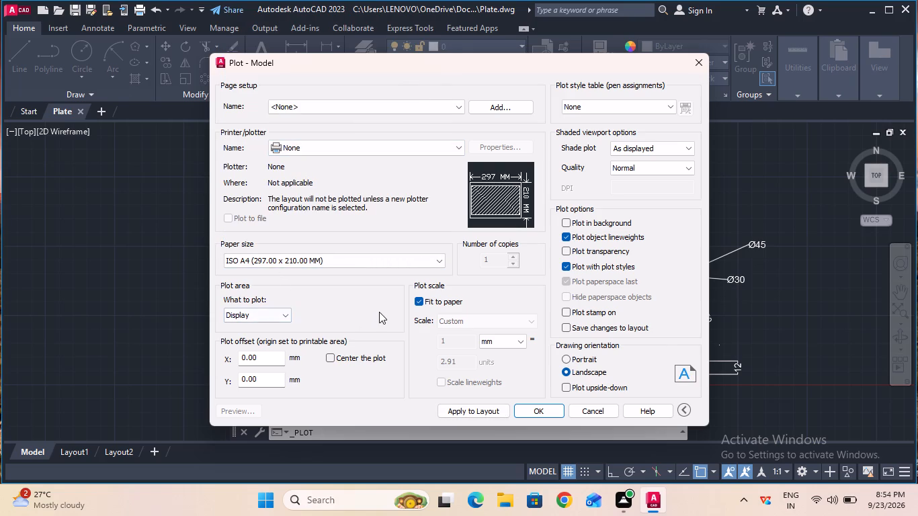
left_click(333, 357)
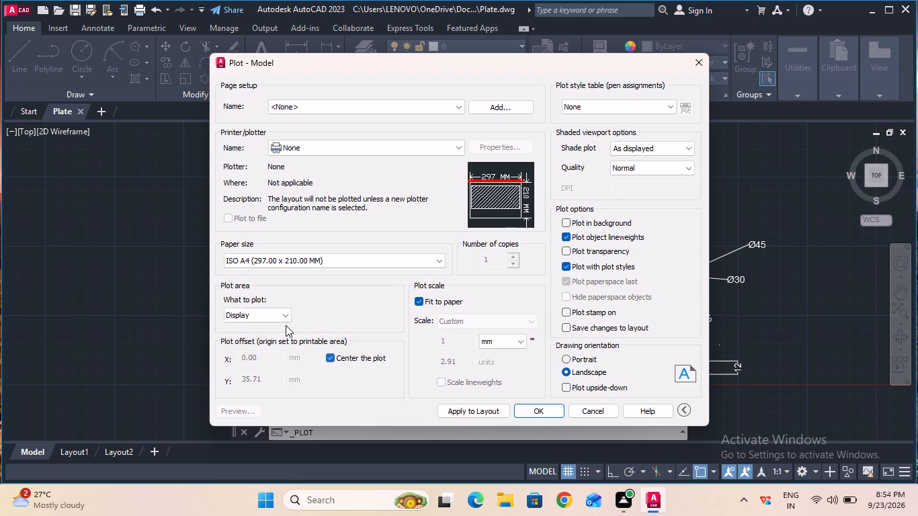
Set the plot area to a window enclosing the whole dimensioned part.
left_click(272, 316)
left_click(267, 353)
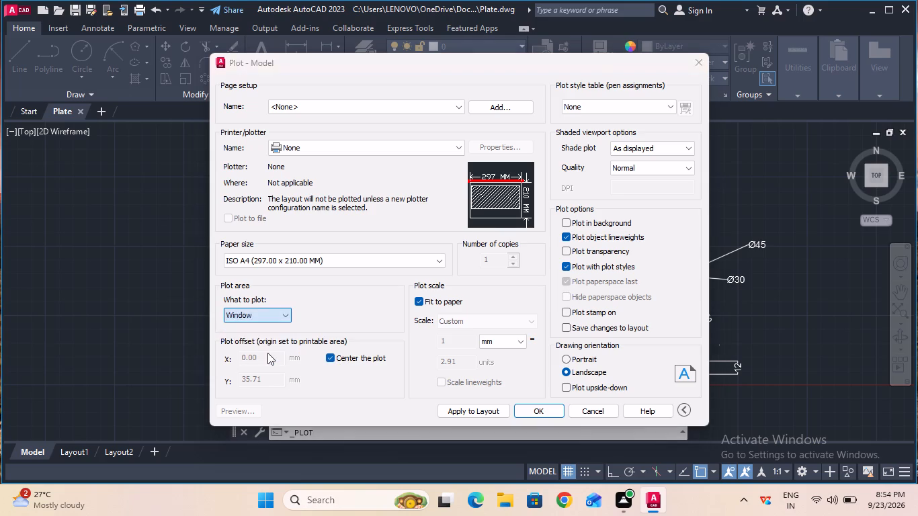
double_click(487, 149)
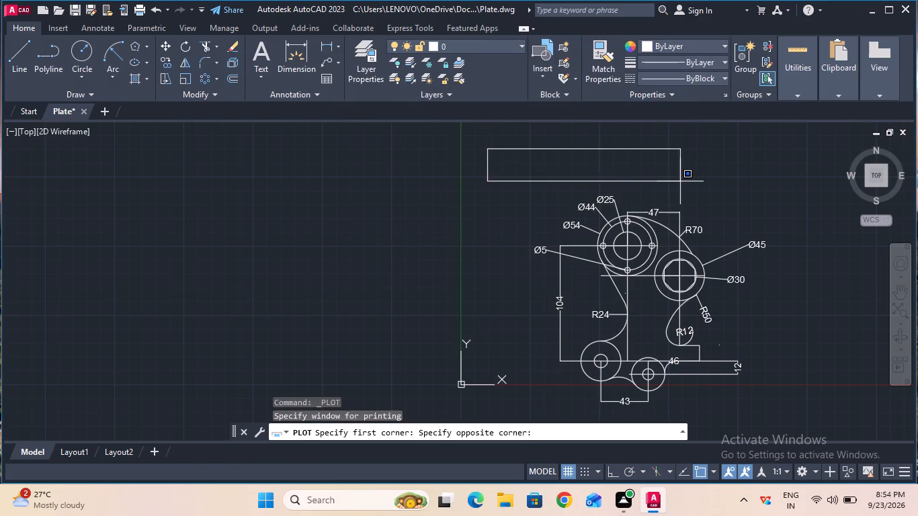
left_click(780, 421)
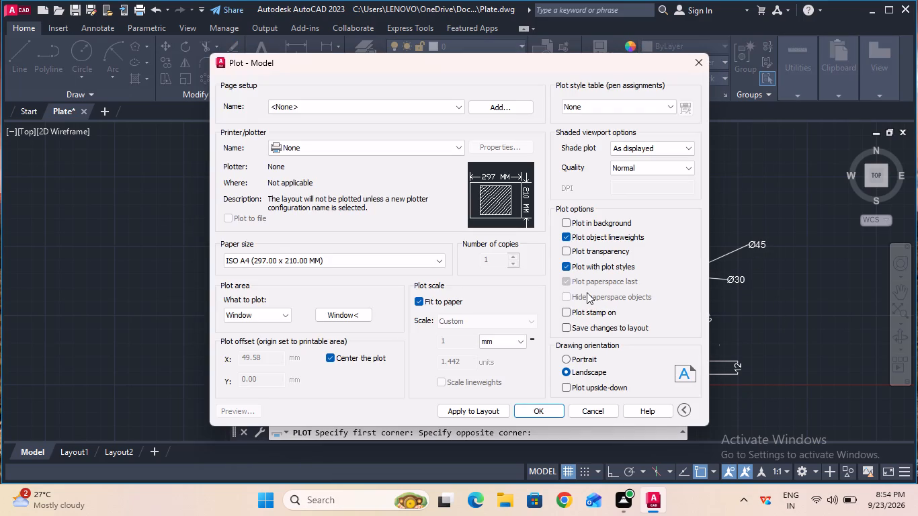
Plot to PDF with the DWG To PDF.pc3 plotter, save it as Plate-Model.pdf in Documents, and close the PDF viewer.
left_click(456, 146)
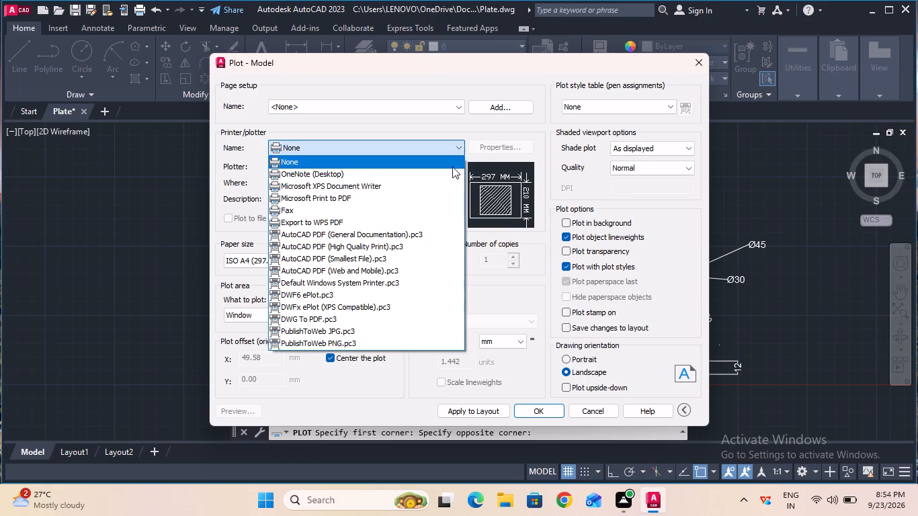
left_click(447, 316)
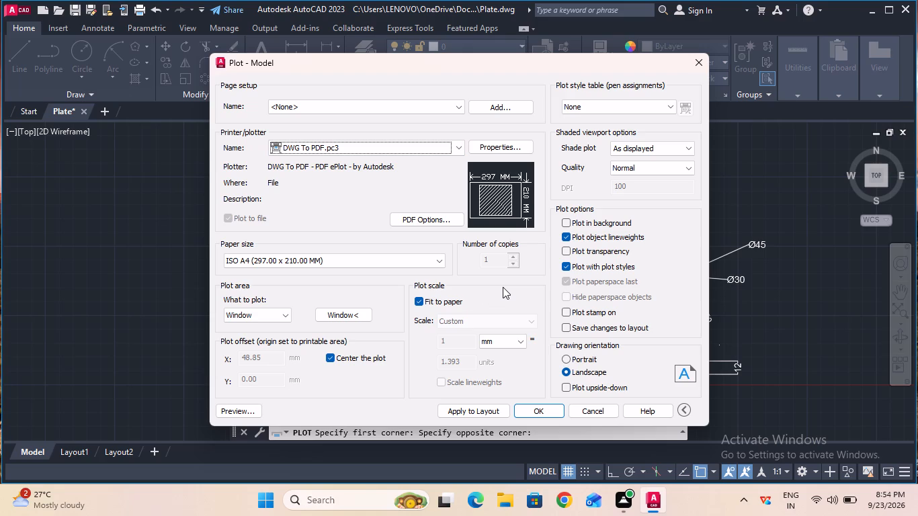
left_click(540, 408)
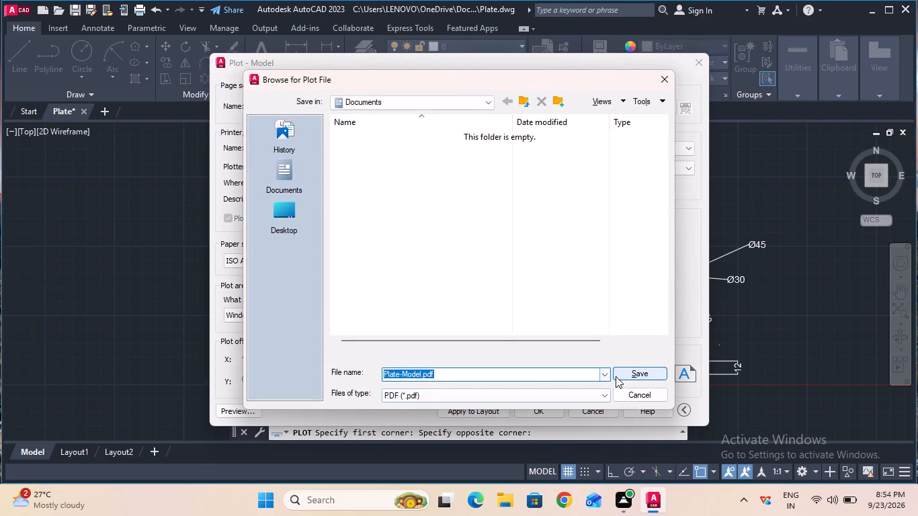
left_click(616, 375)
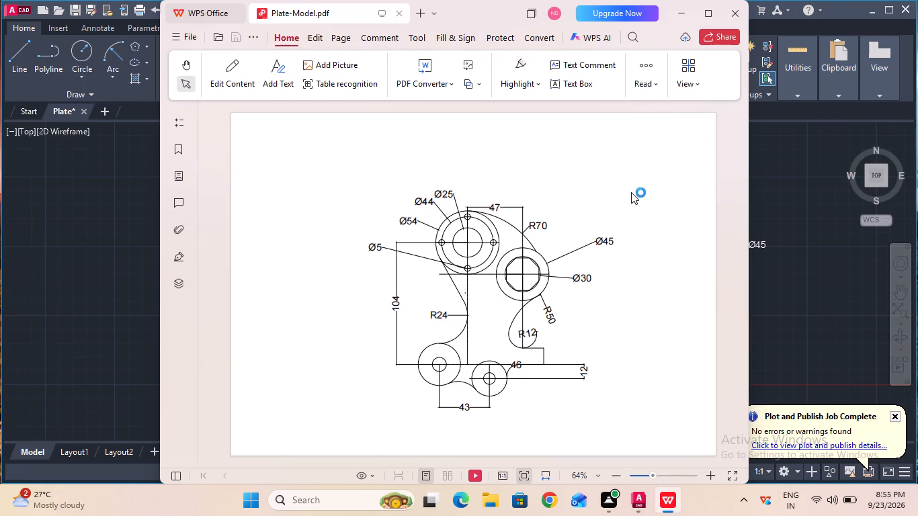
left_click(730, 11)
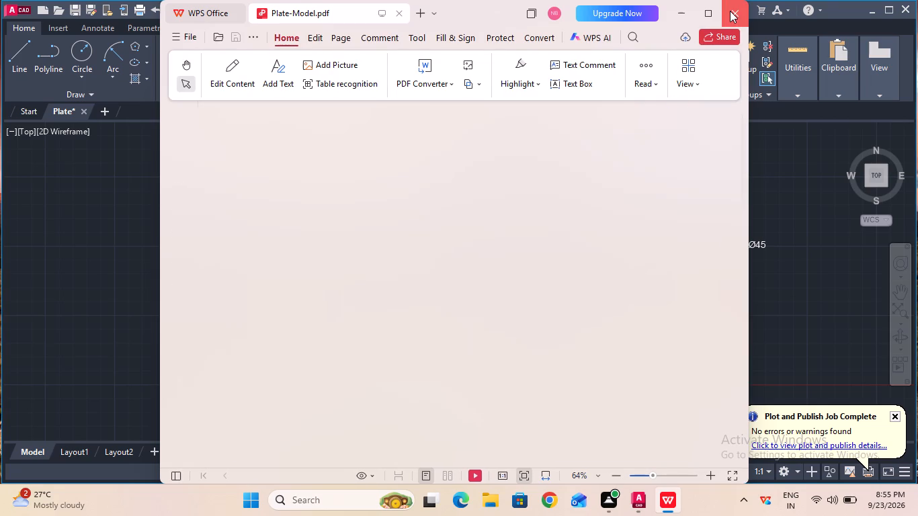
Exit AutoCAD, saving the changes to Plate.dwg.
left_click(909, 4)
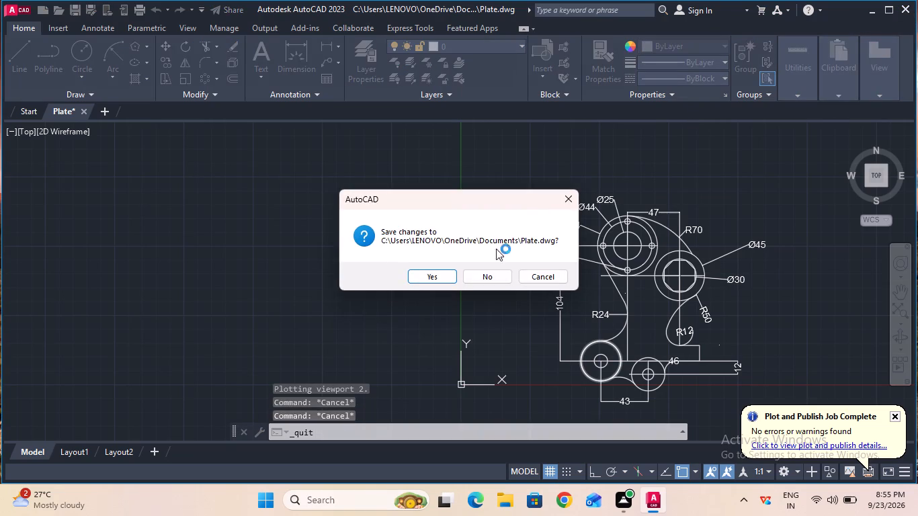
left_click(446, 274)
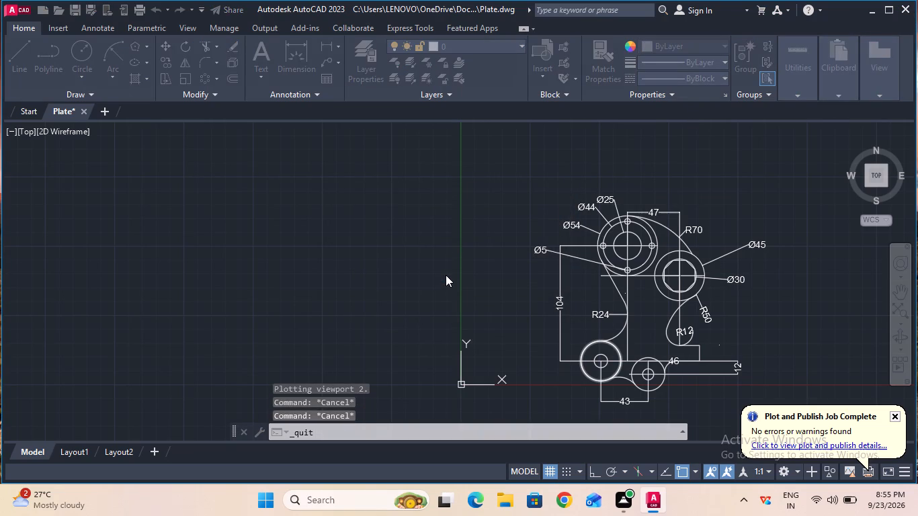